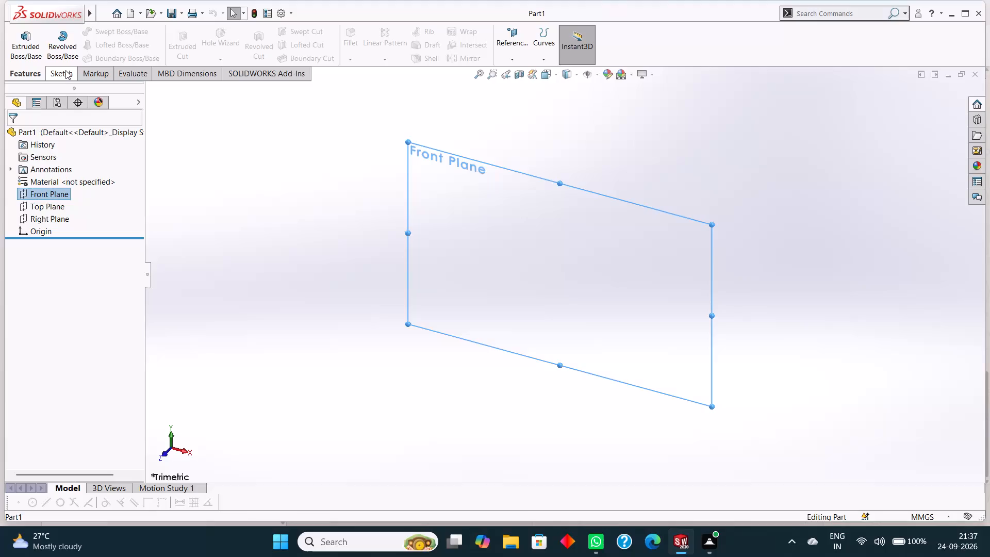
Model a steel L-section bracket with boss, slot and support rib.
On the Front Plane, sketch connected lines from the origin: 30 mm horizontally along +X, 38 mm vertically up, and 10 mm back horizontally.
left_click(65, 71)
left_click(94, 29)
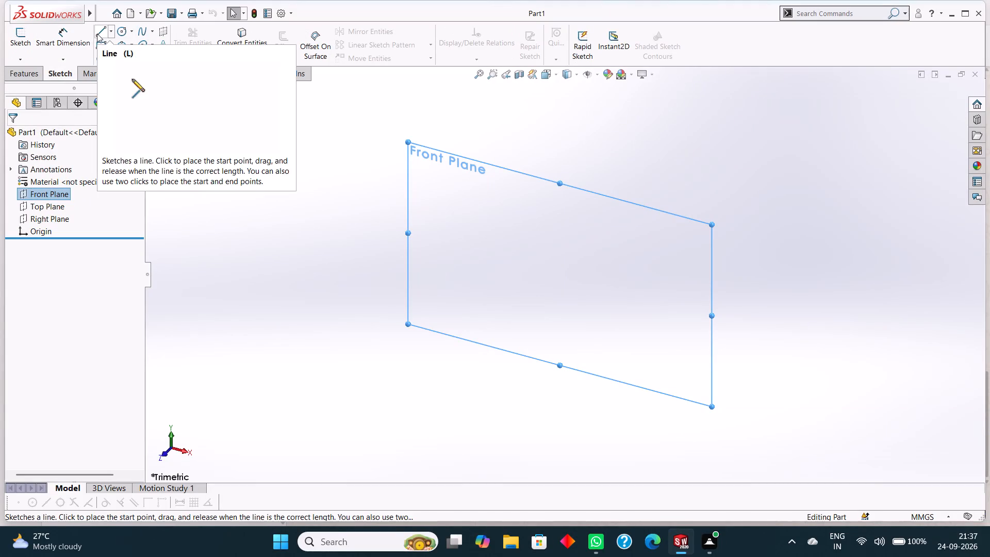
left_click(97, 34)
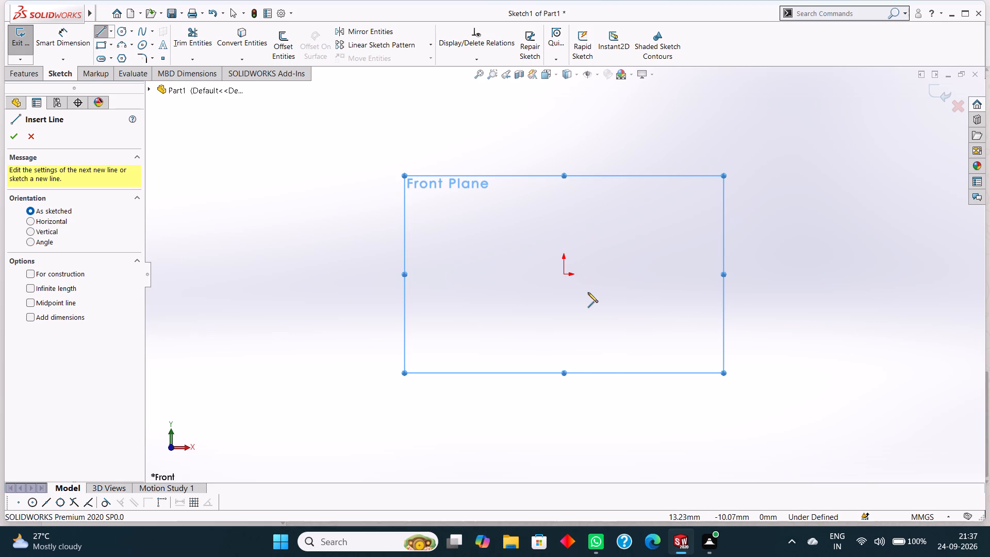
left_click(565, 273)
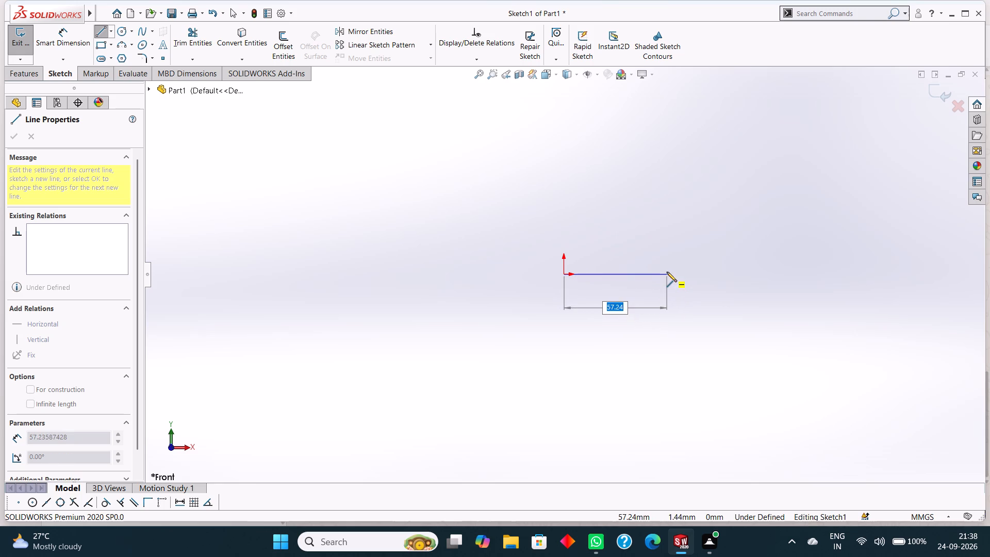
type("30")
key("Return")
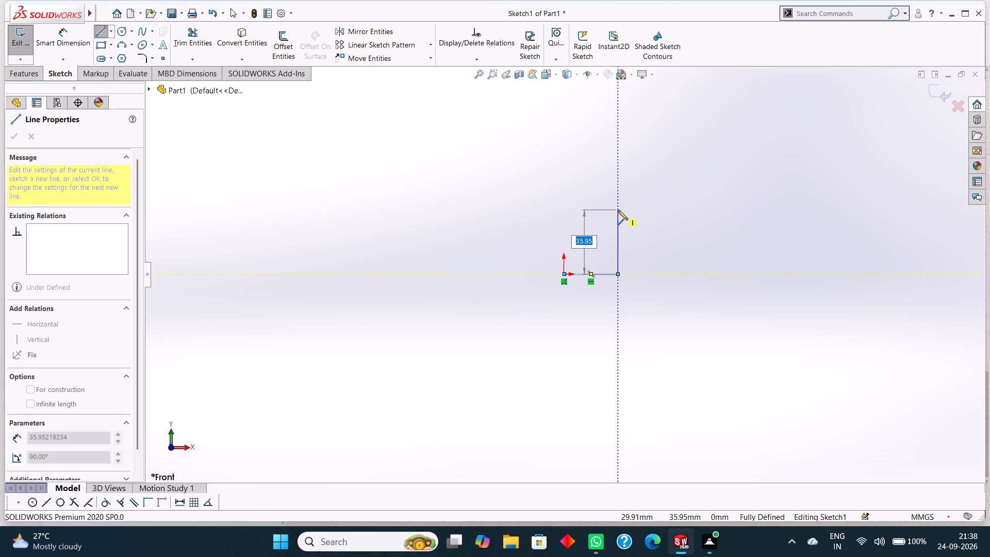
type("38")
key("Return")
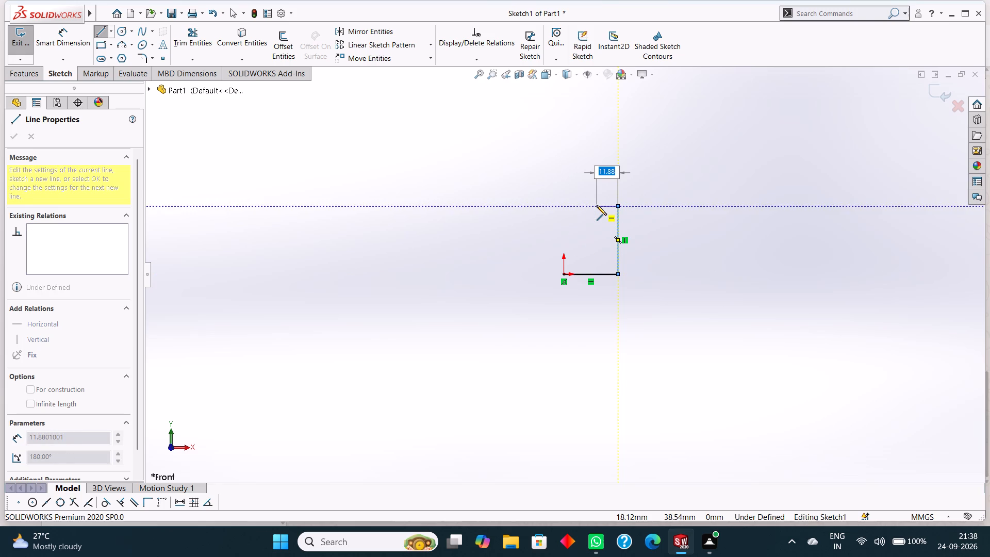
key("1")
key("0")
key("Return")
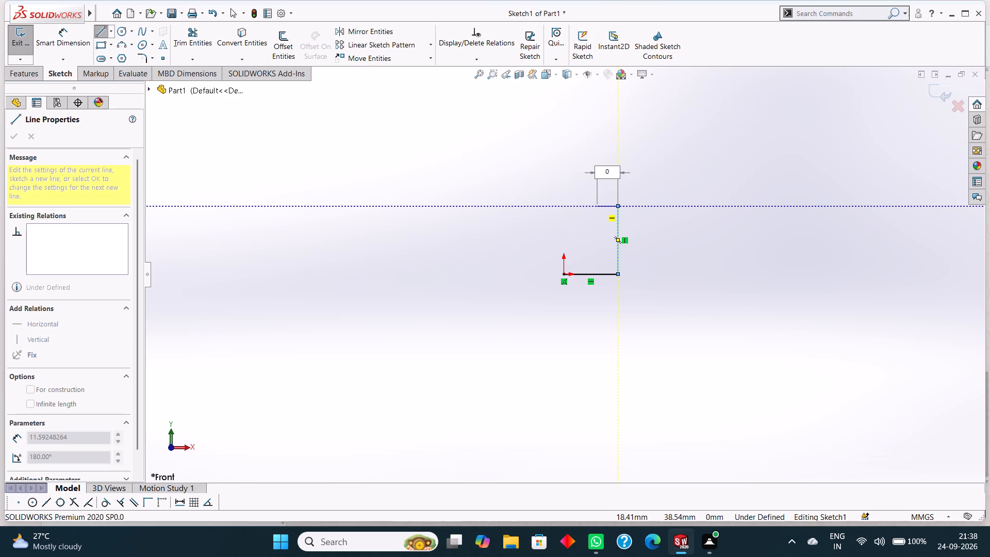
key("BackSpace")
type("10")
key("Return")
key("Return")
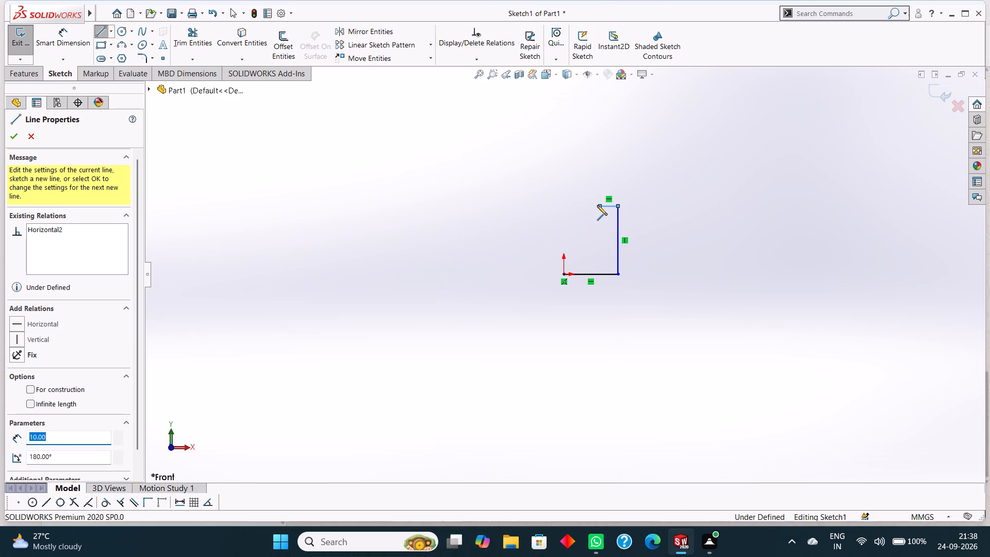
right_click(527, 234)
left_click(543, 241)
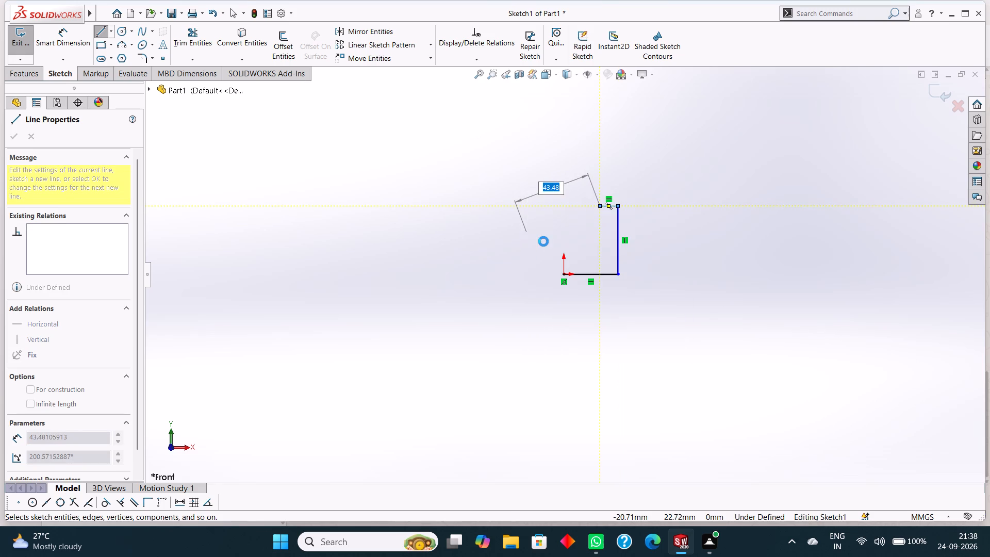
Close the L-shaped profile with a 12 mm vertical line from the origin, a 20 mm horizontal line, and a vertical line to the open end.
left_click(105, 32)
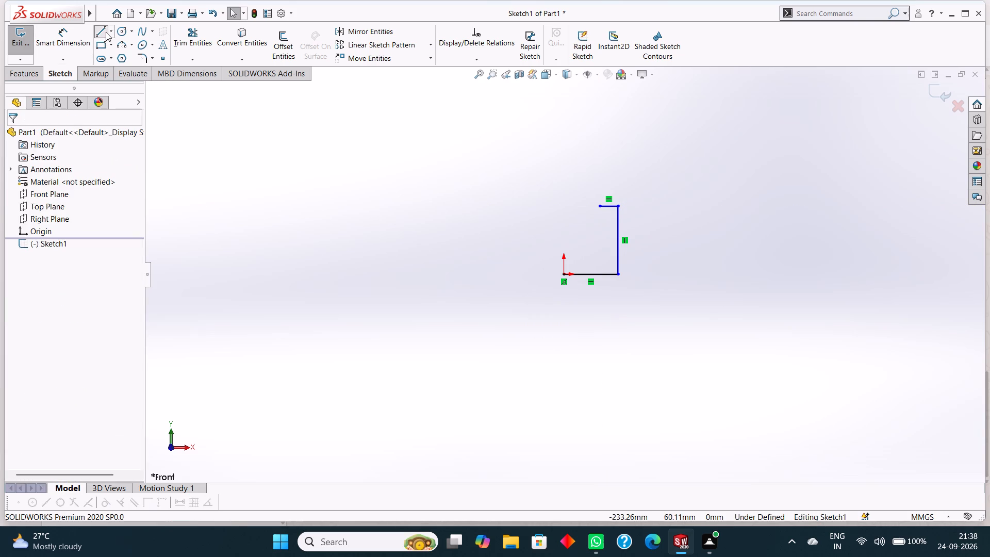
scroll(571, 272, "down", 3)
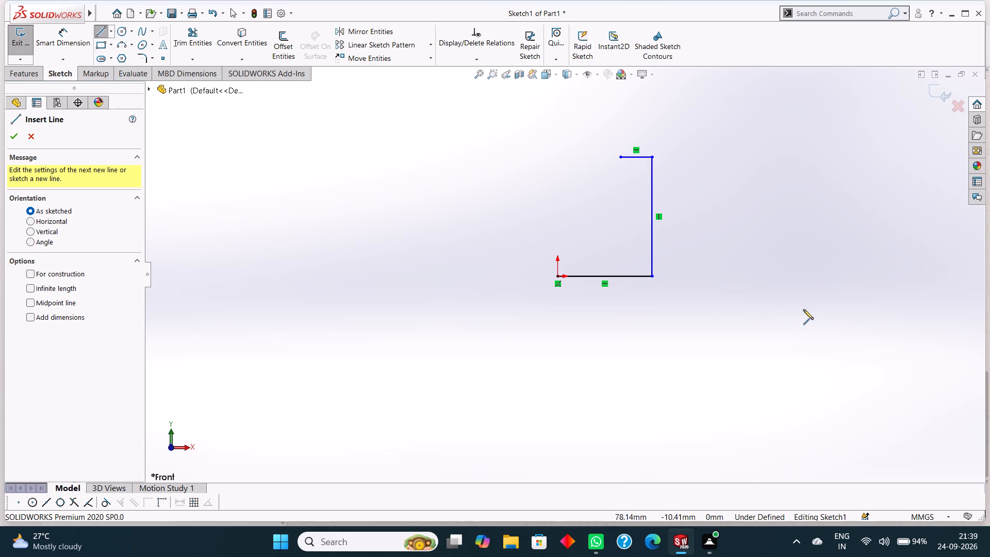
left_click(558, 277)
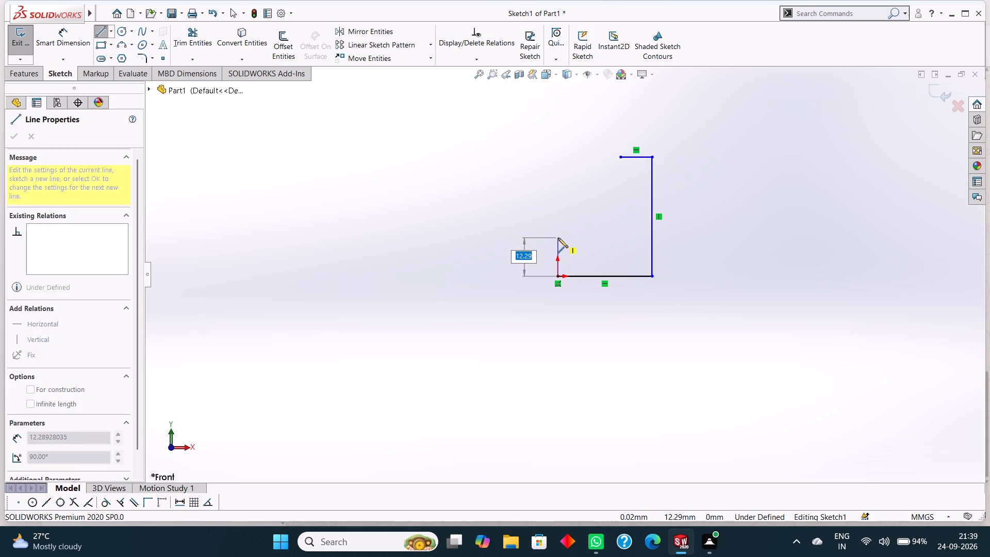
type("12")
key("Return")
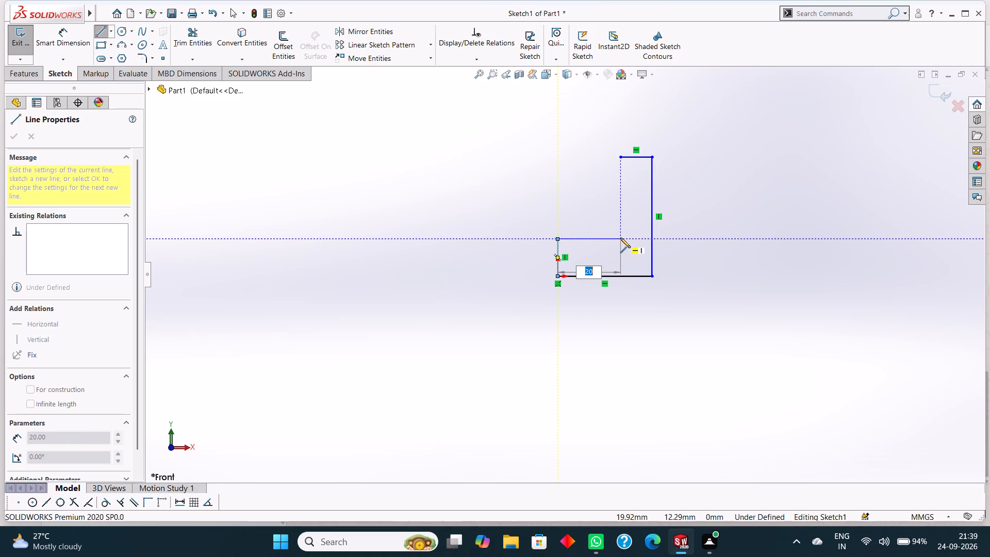
left_click(620, 238)
left_click(620, 157)
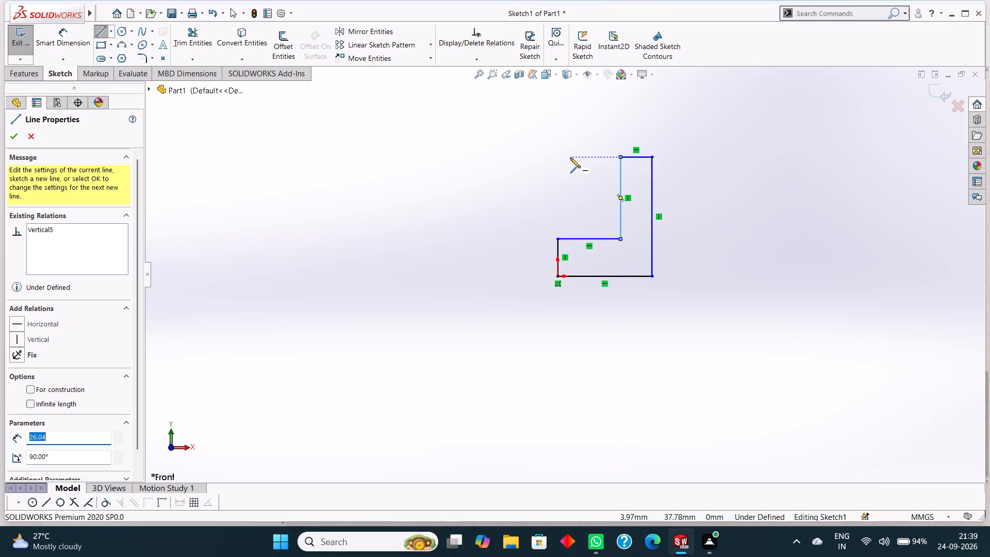
right_click(569, 158)
left_click(589, 163)
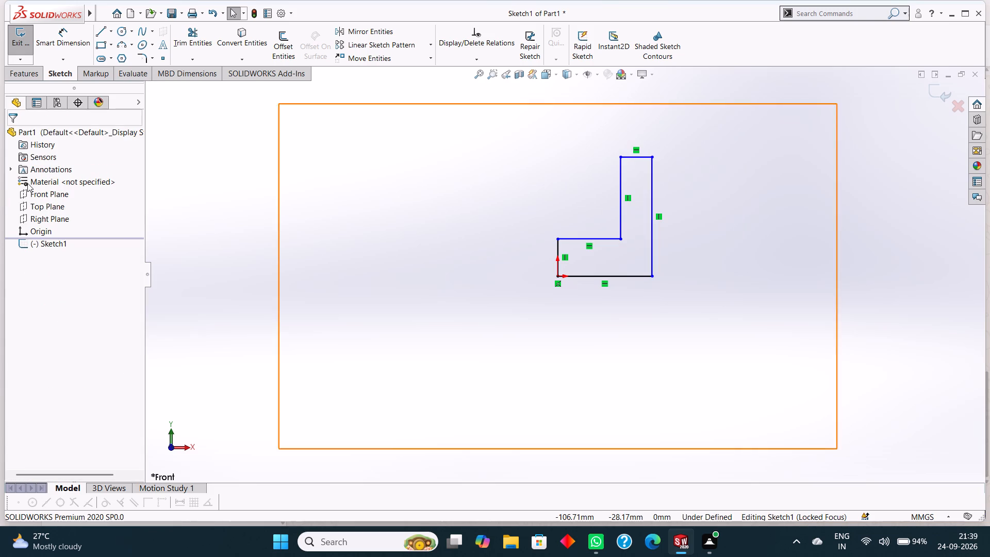
Dimension the profile's bottom edge at 30 mm and its tall outer vertical edge at 38 mm.
left_click(68, 28)
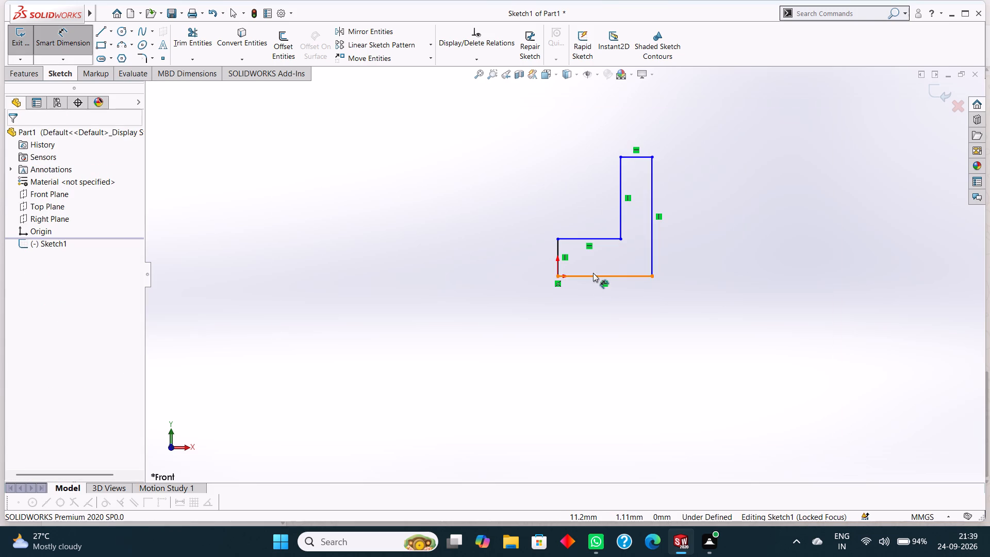
left_click(593, 277)
left_click(602, 325)
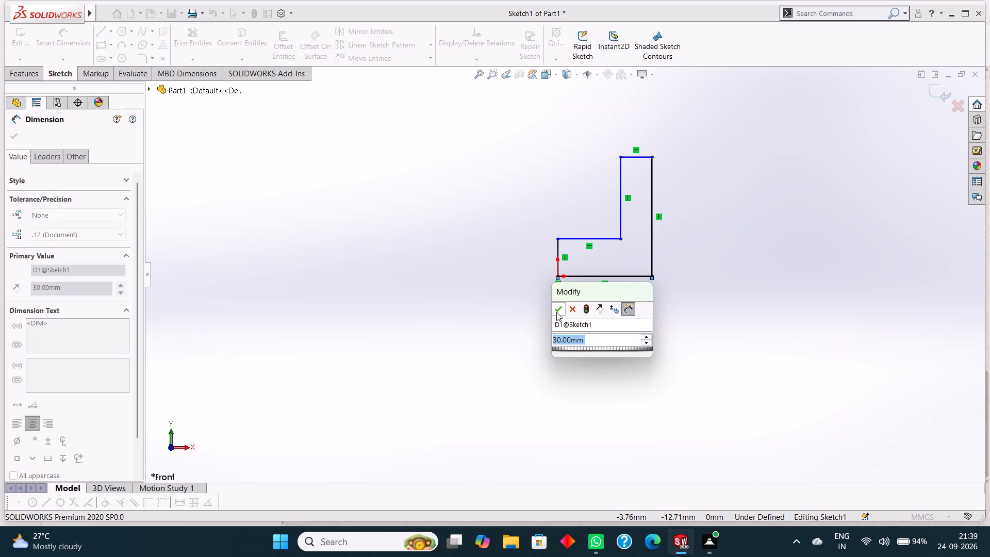
left_click(556, 312)
left_click(651, 200)
left_click(689, 205)
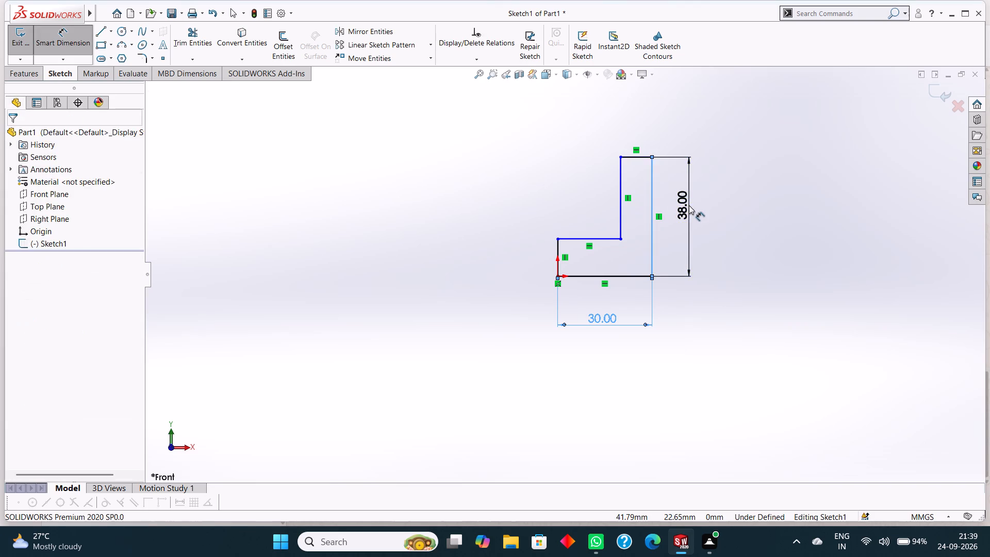
left_click(645, 194)
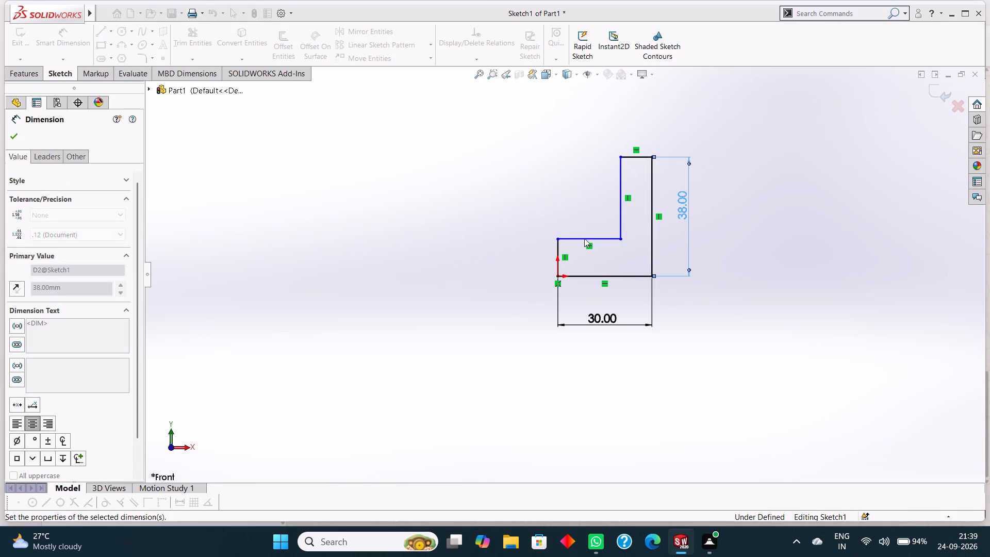
Dimension the short vertical edge at the origin at 12 mm and the horizontal step edge at 20 mm.
left_click(556, 245)
left_click(519, 245)
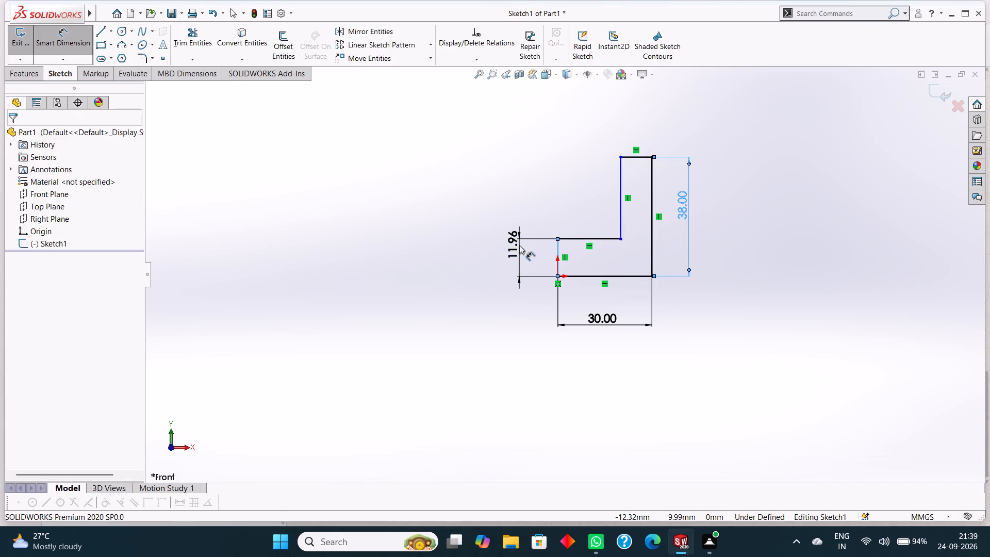
type("12")
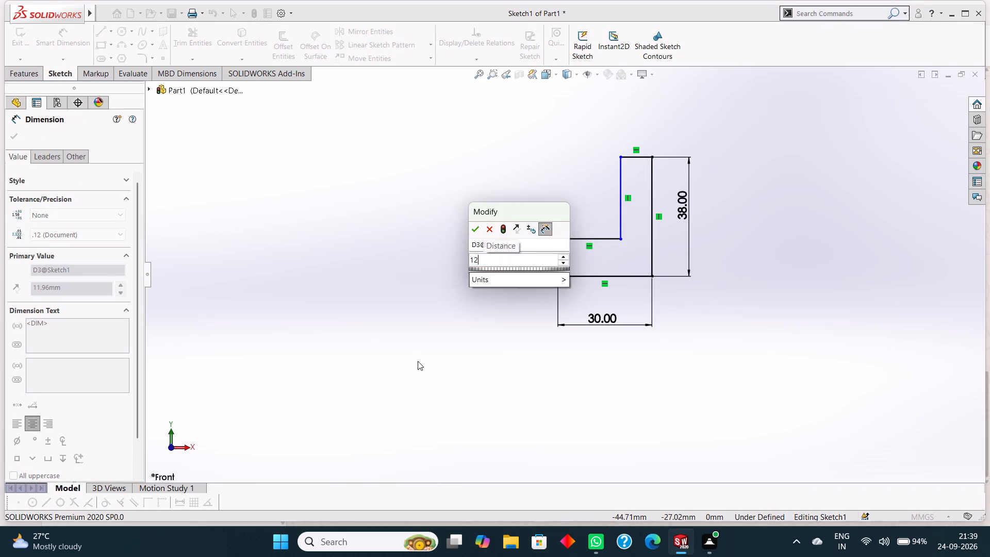
key("Return")
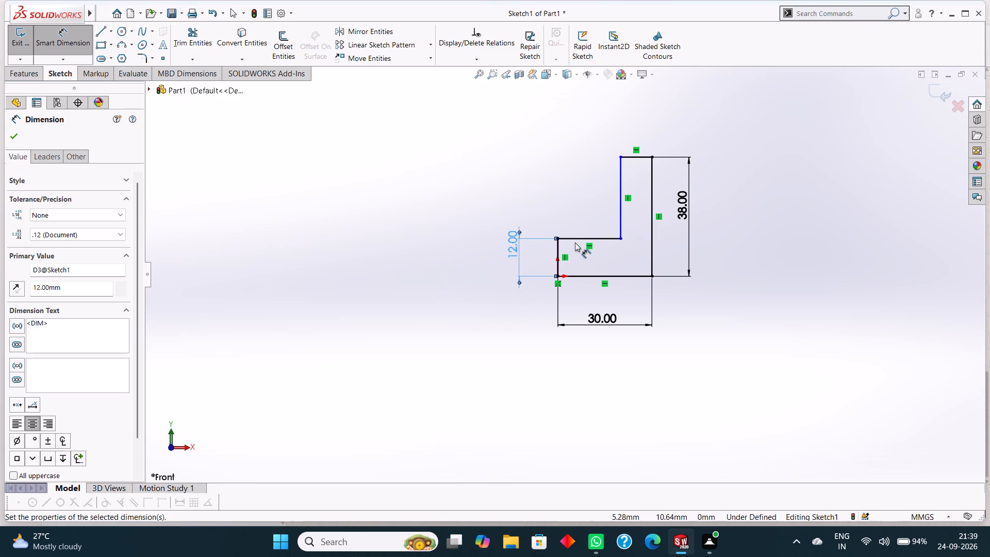
left_click(576, 237)
left_click(570, 218)
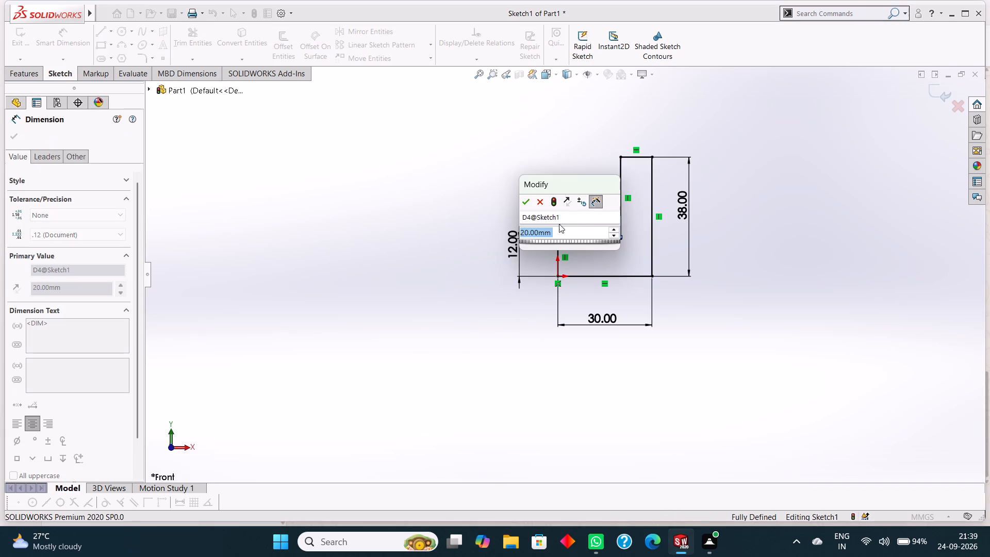
left_click(529, 203)
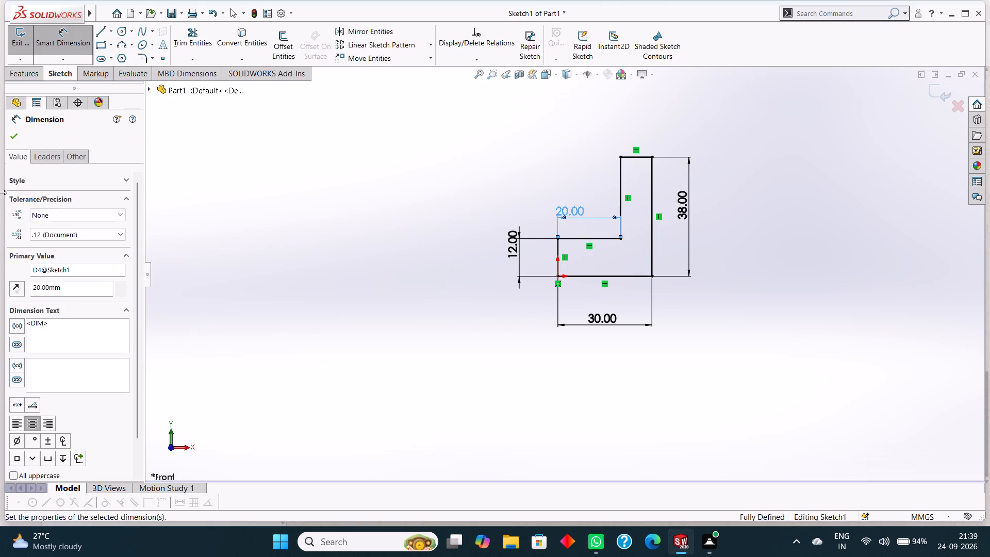
left_click(15, 143)
Extrude the L-shaped profile as a boss with a blind depth of 40 mm from the sketch plane.
left_click(28, 82)
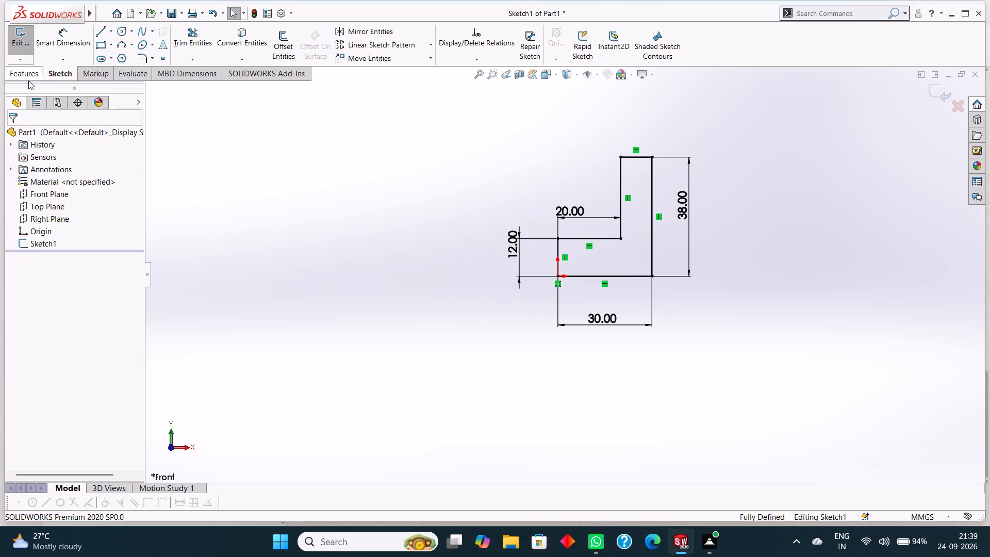
left_click(29, 77)
left_click(31, 54)
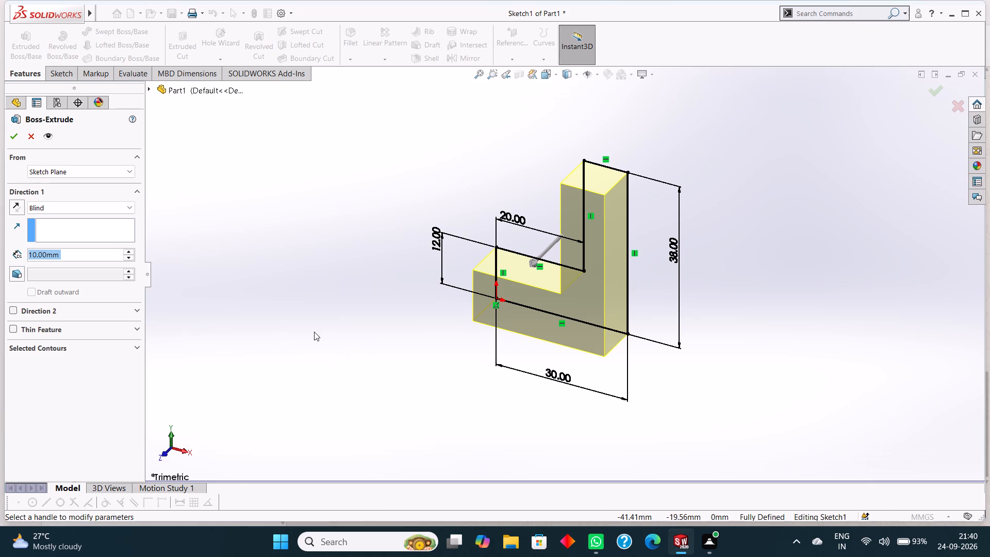
type("40")
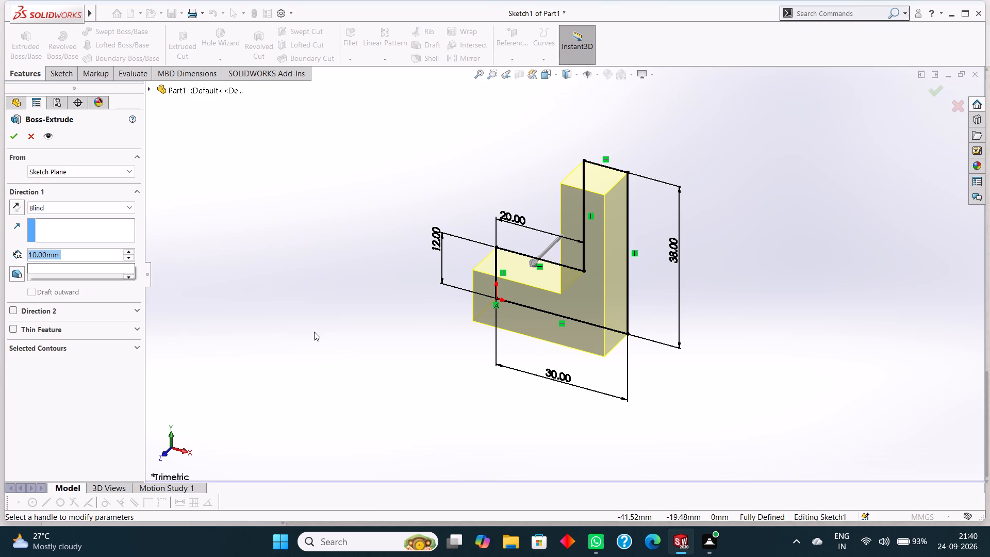
key("0")
key("Return")
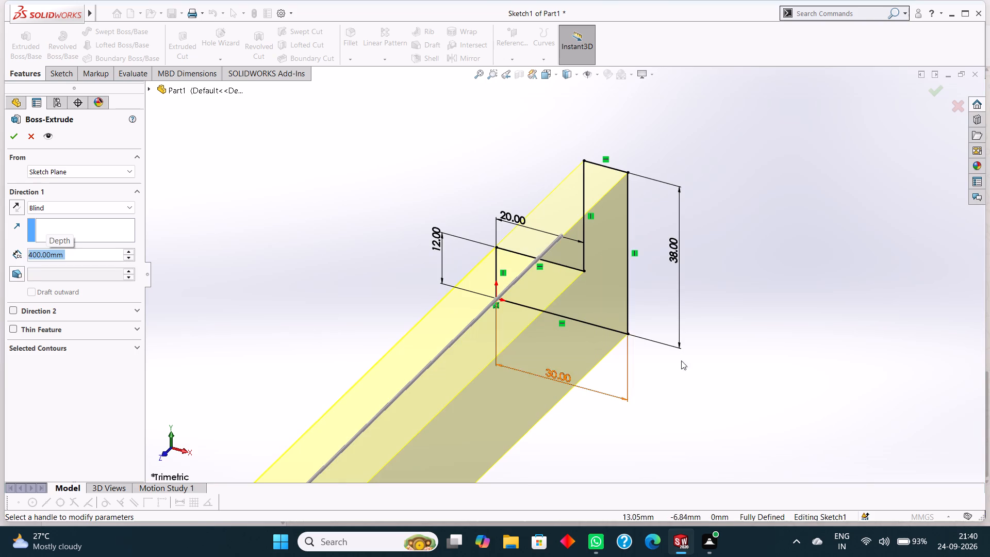
scroll(692, 360, "up", 4)
scroll(657, 387, "up", 5)
scroll(566, 415, "up", 2)
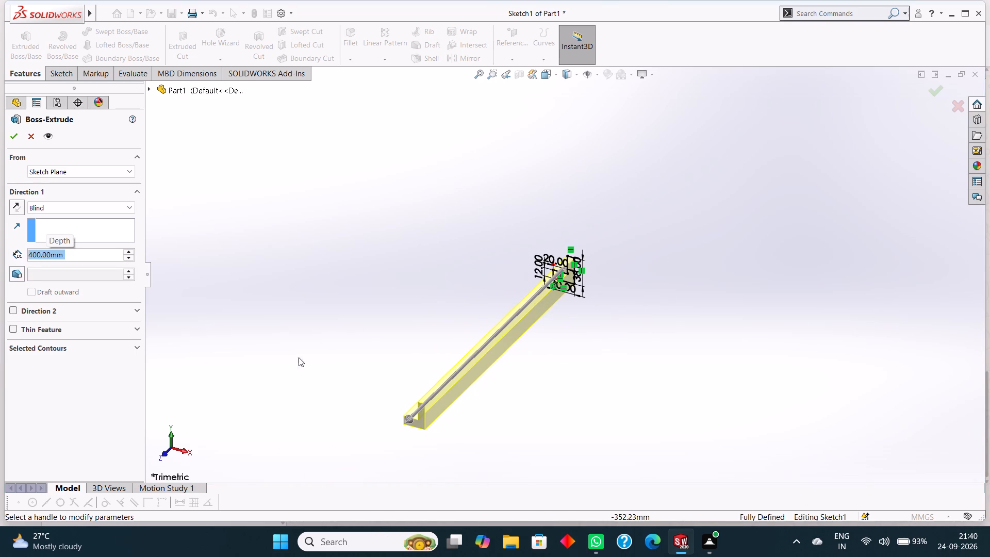
left_click(74, 257)
left_click_drag(89, 257, 0, 248)
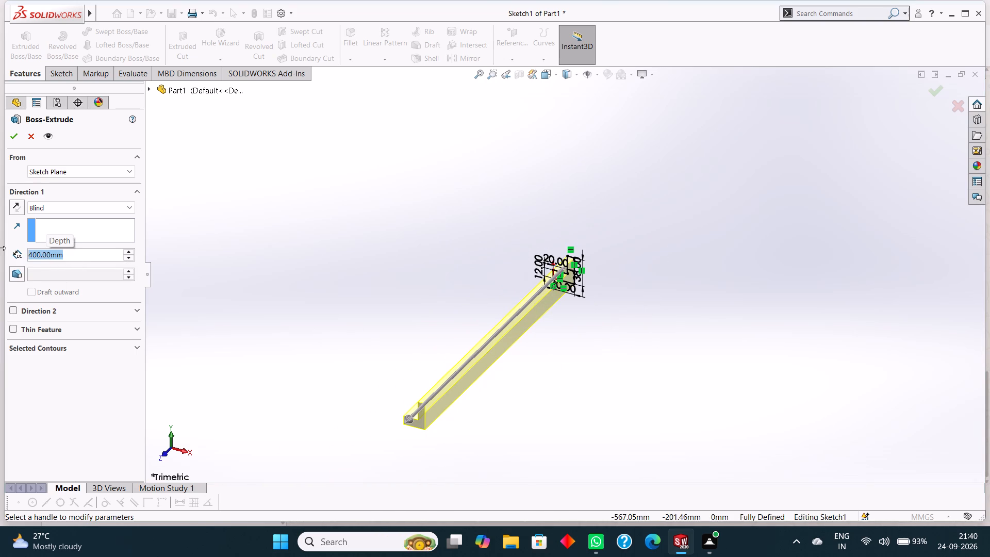
key("BackSpace")
type("40")
key("Return")
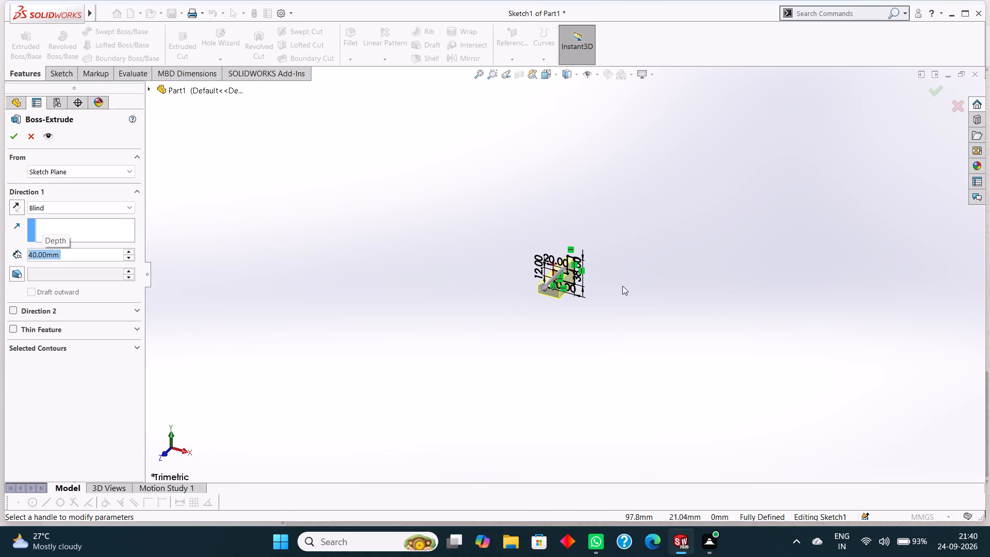
scroll(622, 287, "down", 4)
scroll(491, 266, "down", 4)
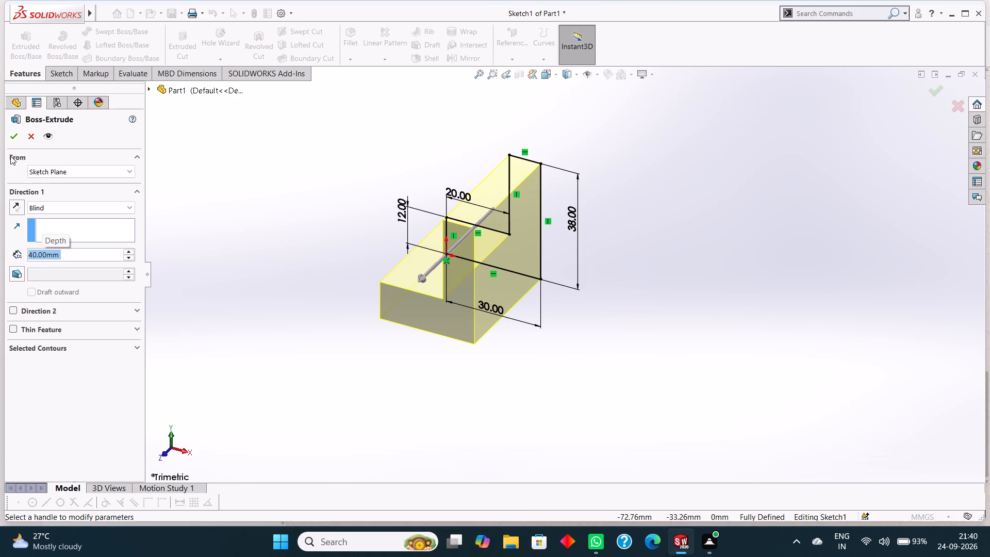
left_click(13, 138)
left_click(610, 319)
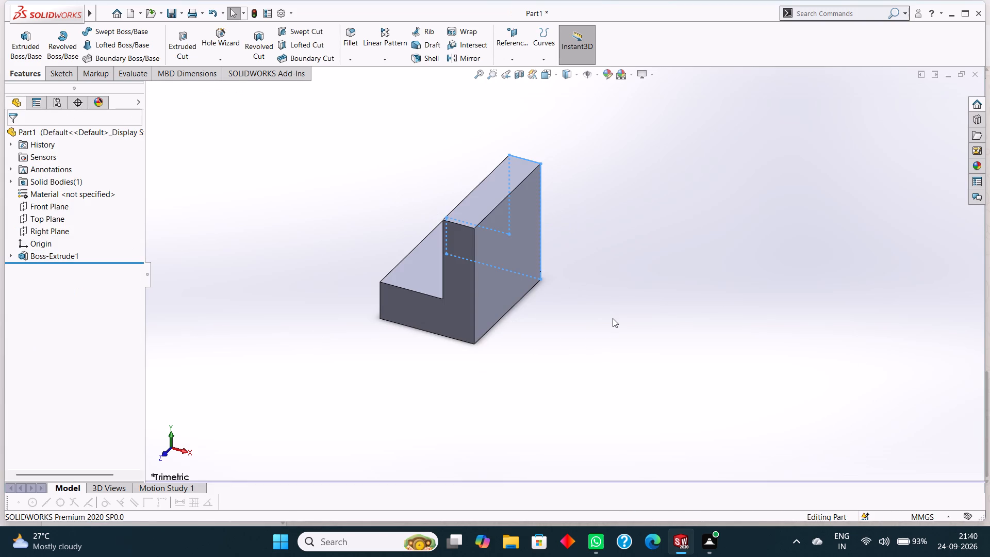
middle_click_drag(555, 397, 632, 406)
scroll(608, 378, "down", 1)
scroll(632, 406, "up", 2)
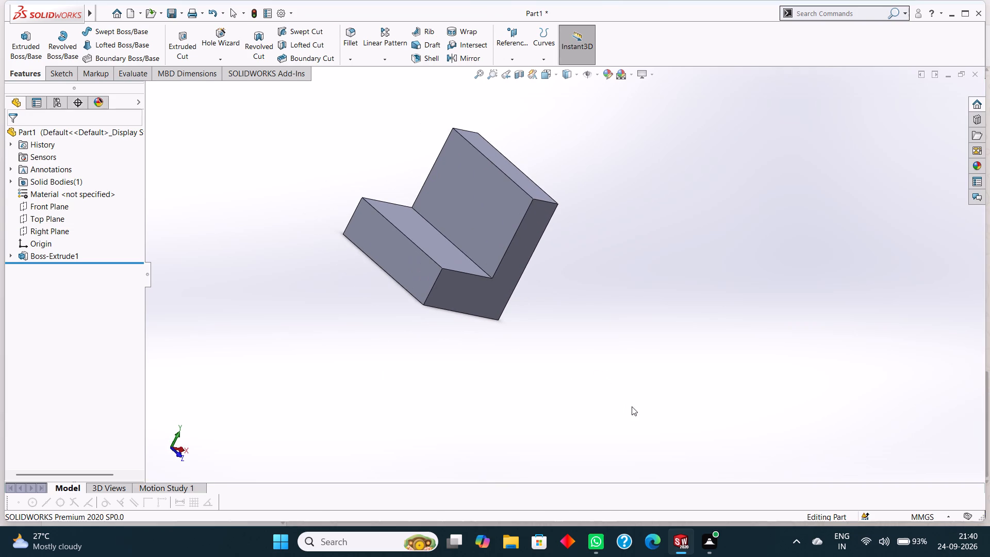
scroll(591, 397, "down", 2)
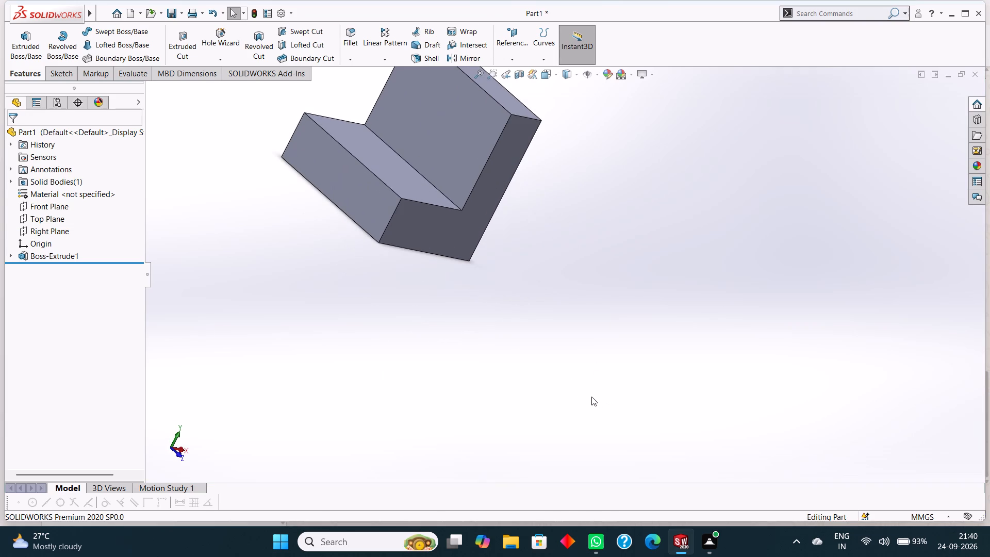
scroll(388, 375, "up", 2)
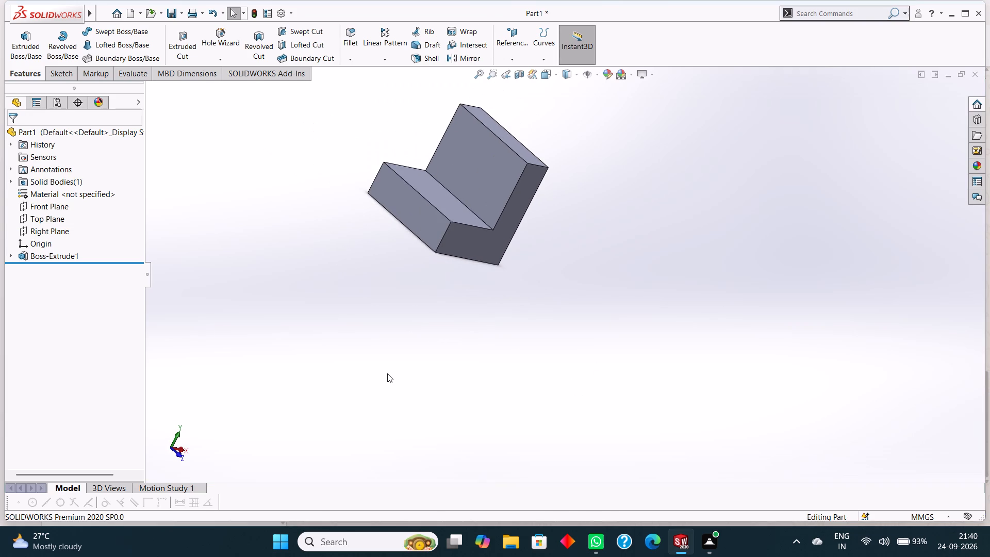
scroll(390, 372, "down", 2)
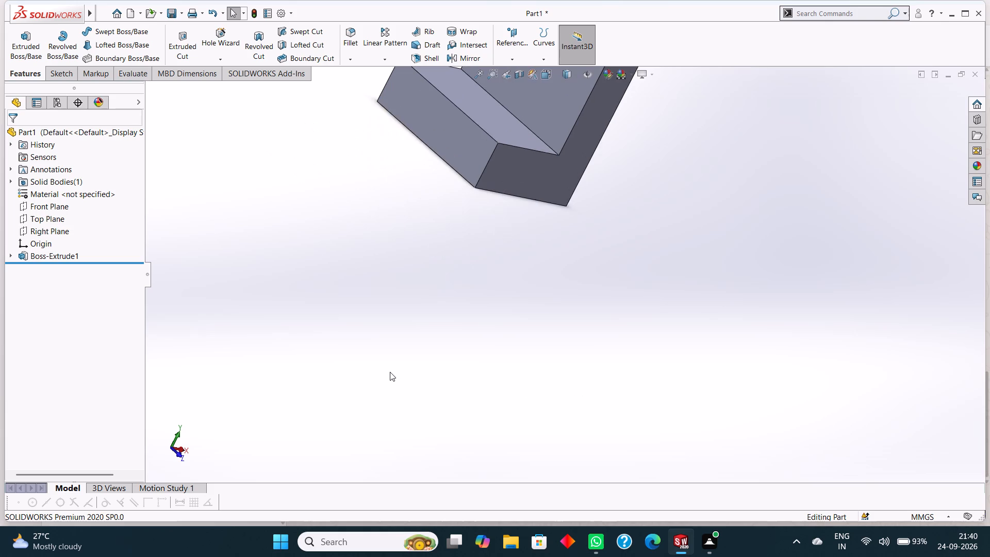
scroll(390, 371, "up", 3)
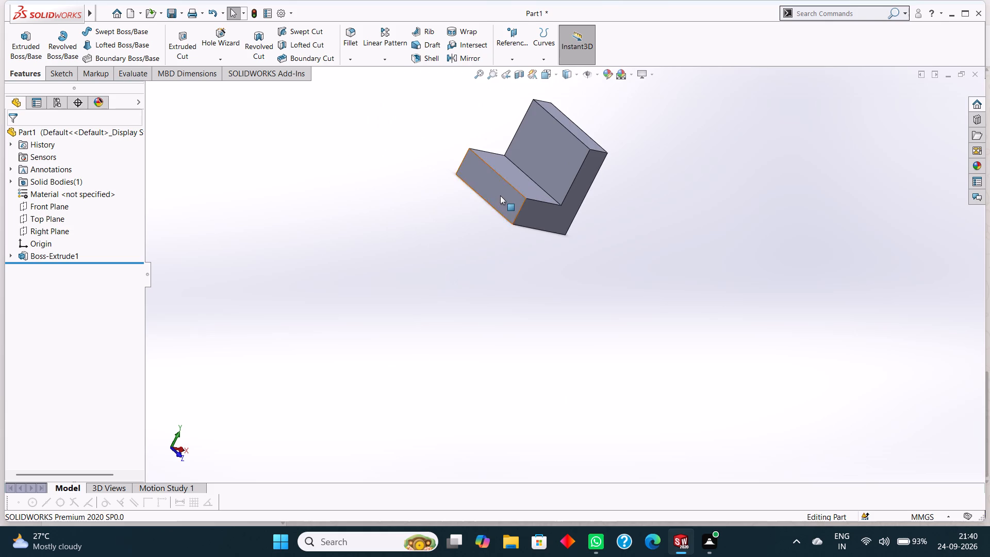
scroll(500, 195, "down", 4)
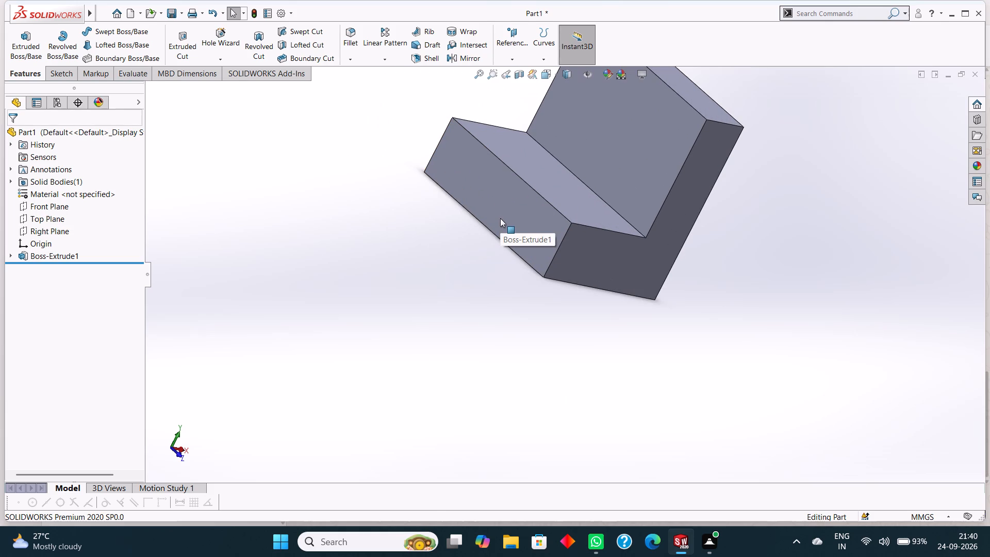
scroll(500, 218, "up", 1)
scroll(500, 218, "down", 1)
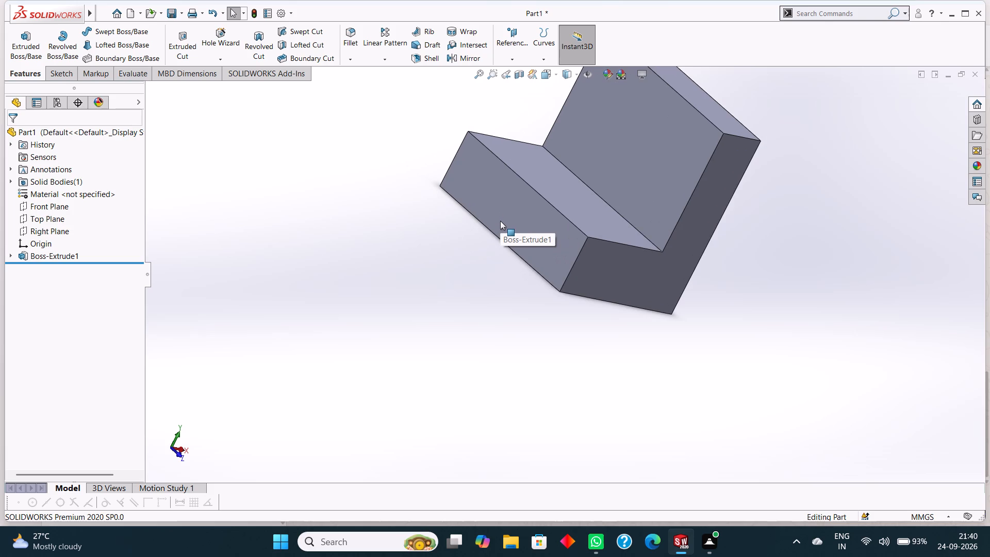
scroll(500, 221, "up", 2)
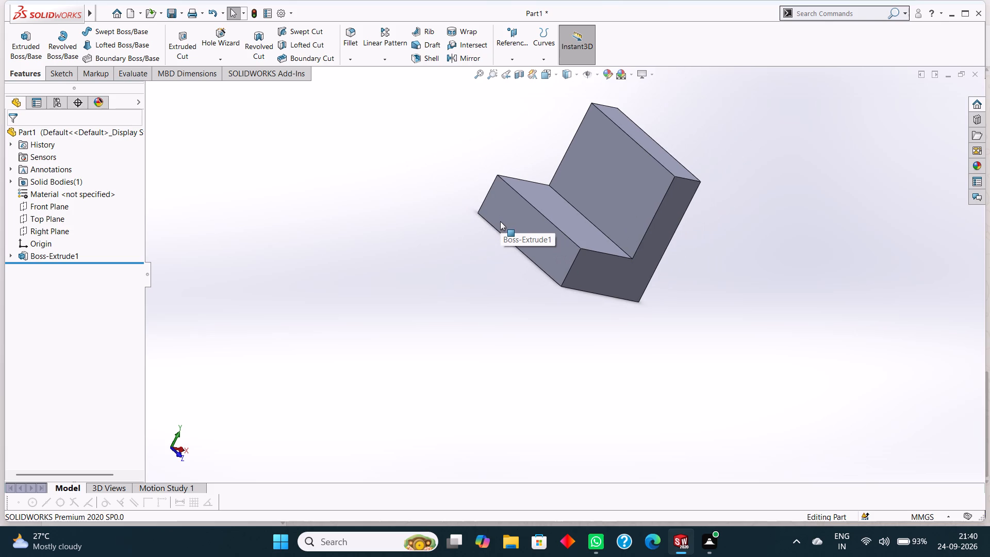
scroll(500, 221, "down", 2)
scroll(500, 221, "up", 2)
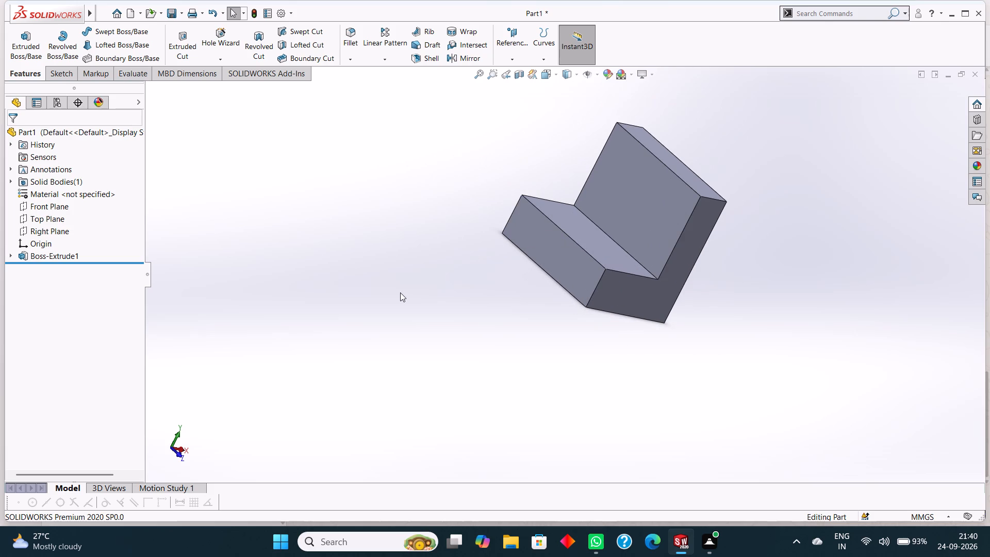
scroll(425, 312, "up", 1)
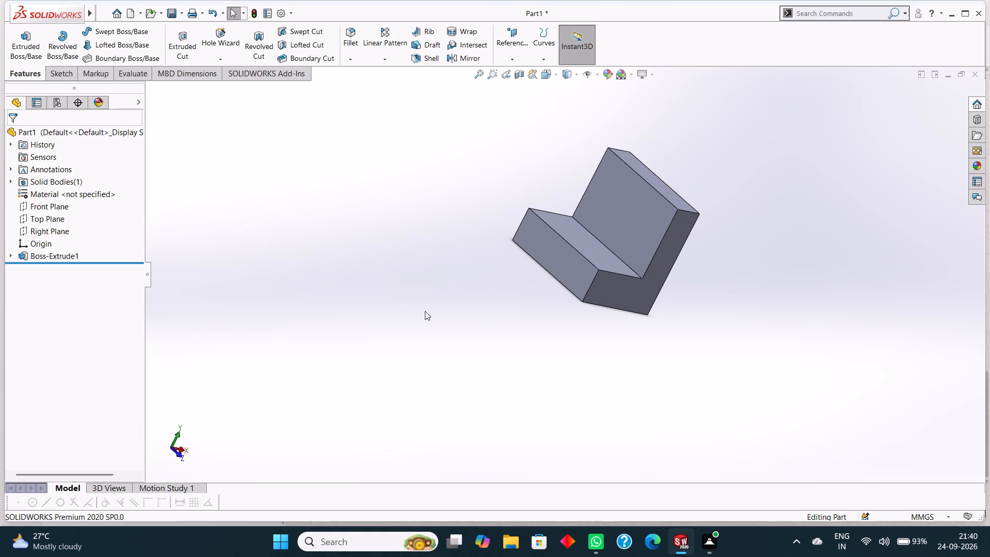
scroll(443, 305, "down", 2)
Open a new sketch on the 12 mm high end face of the L-shaped block, viewed normal to the face.
left_click(607, 227)
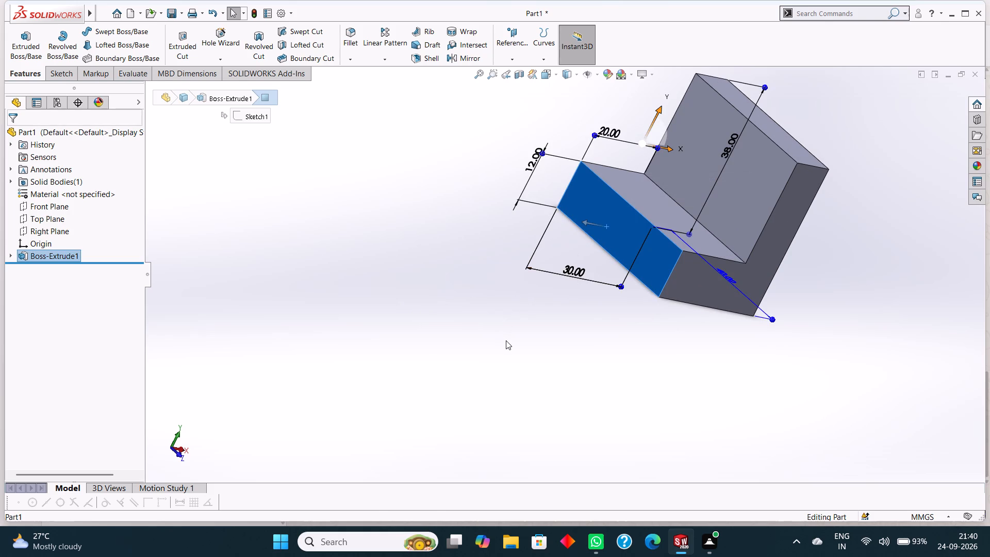
key("ctrl+8")
right_click(591, 352)
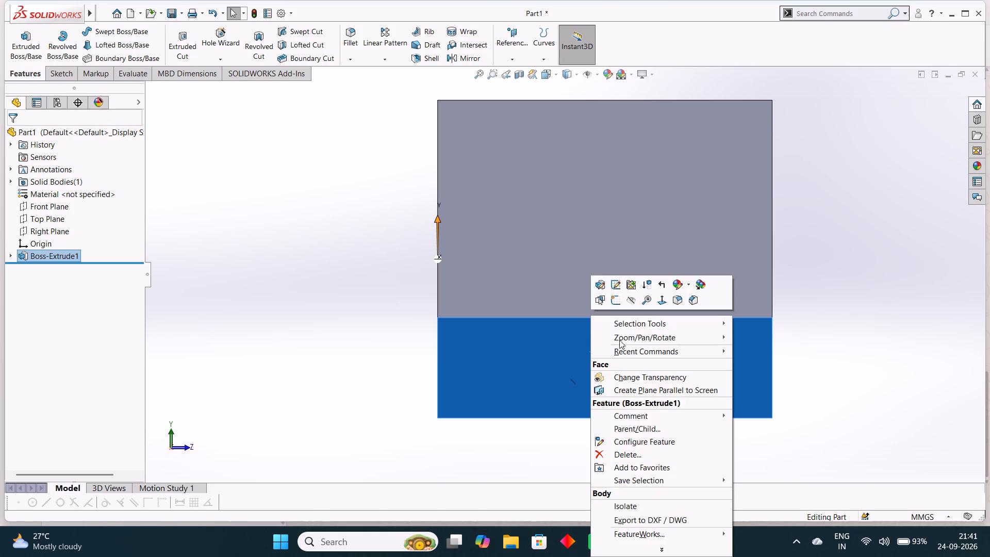
left_click(613, 302)
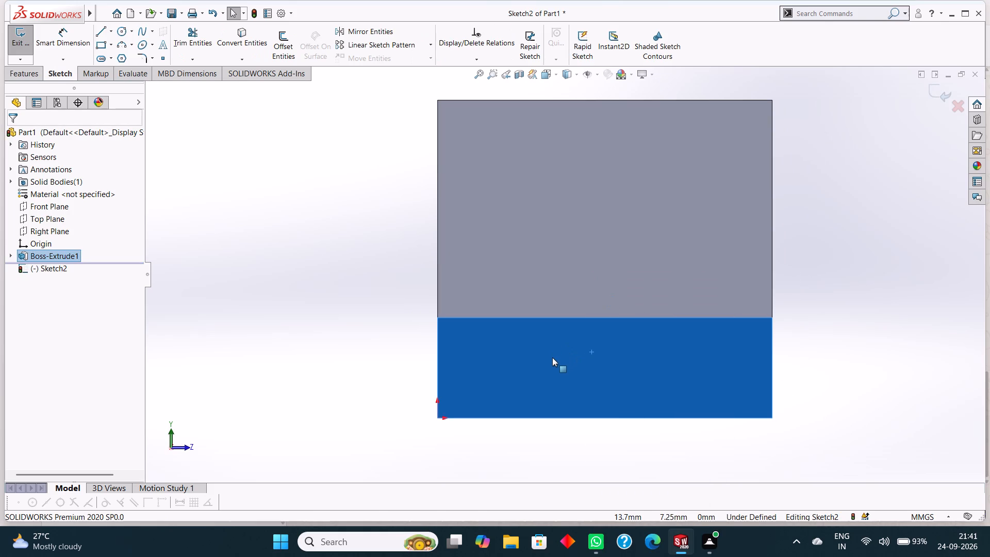
key("Escape")
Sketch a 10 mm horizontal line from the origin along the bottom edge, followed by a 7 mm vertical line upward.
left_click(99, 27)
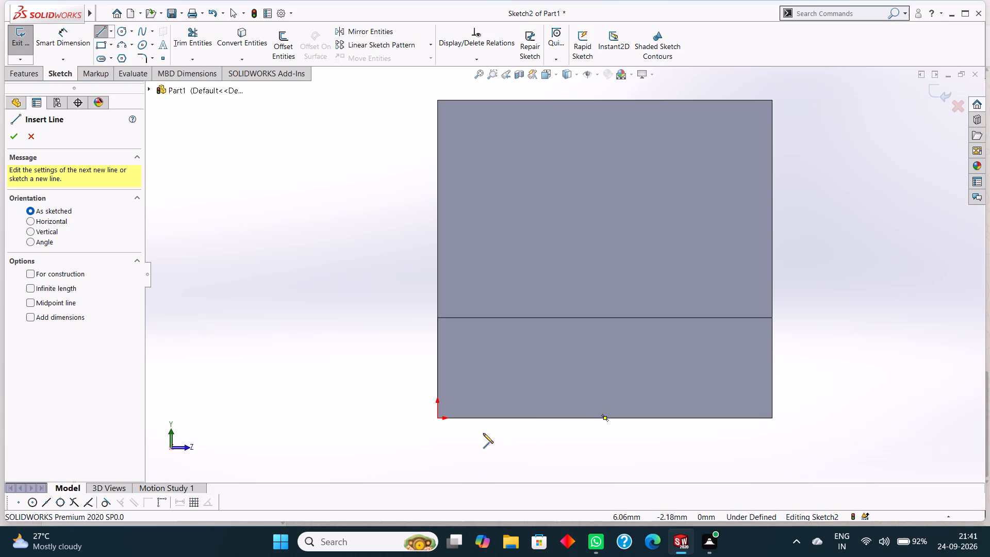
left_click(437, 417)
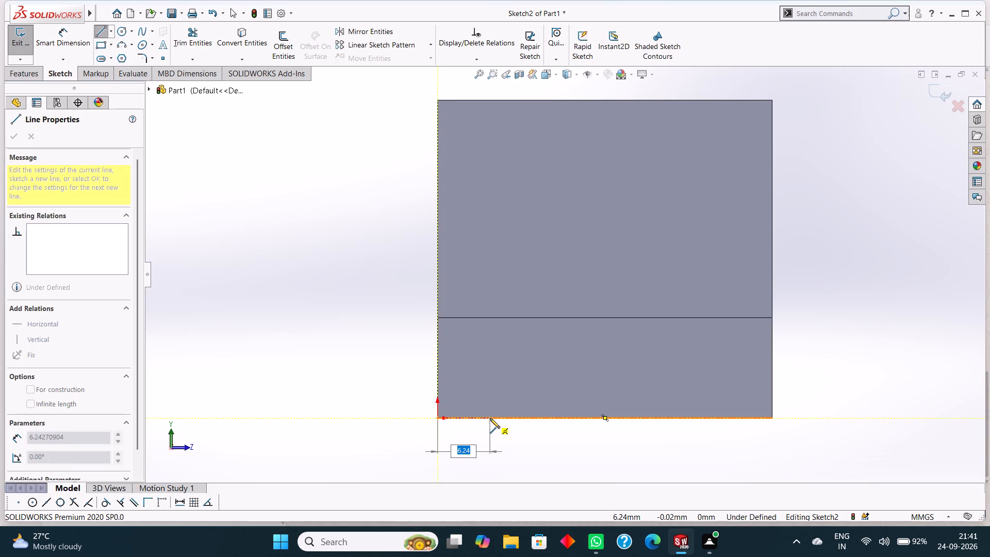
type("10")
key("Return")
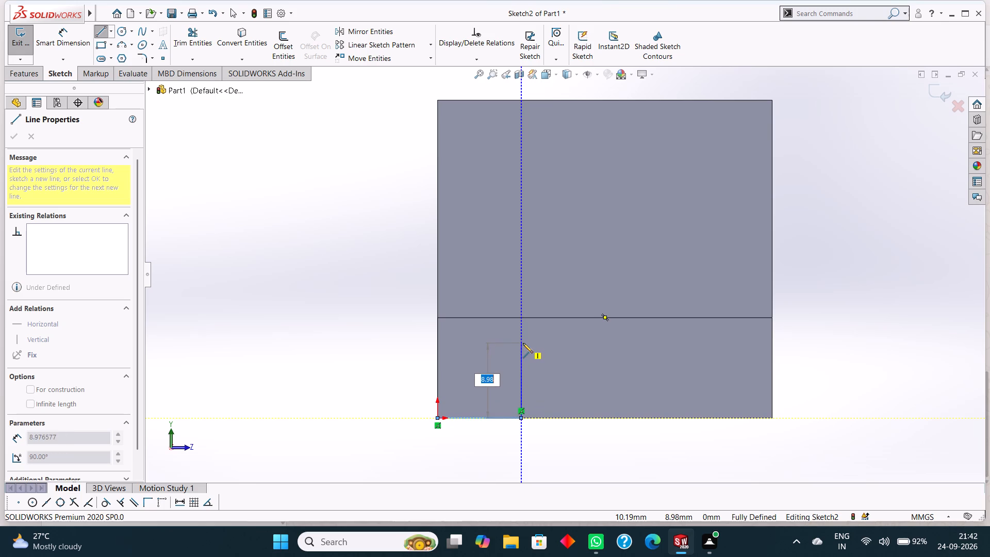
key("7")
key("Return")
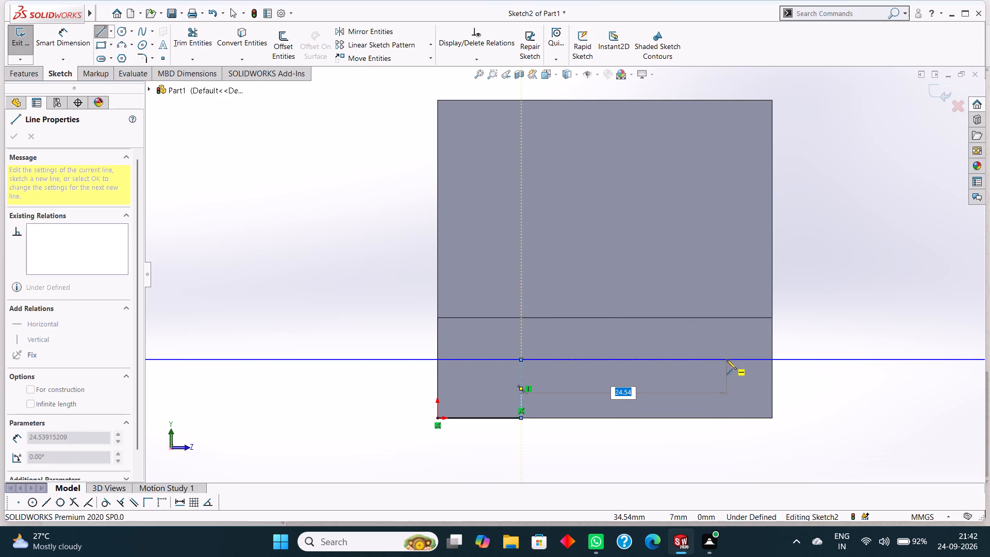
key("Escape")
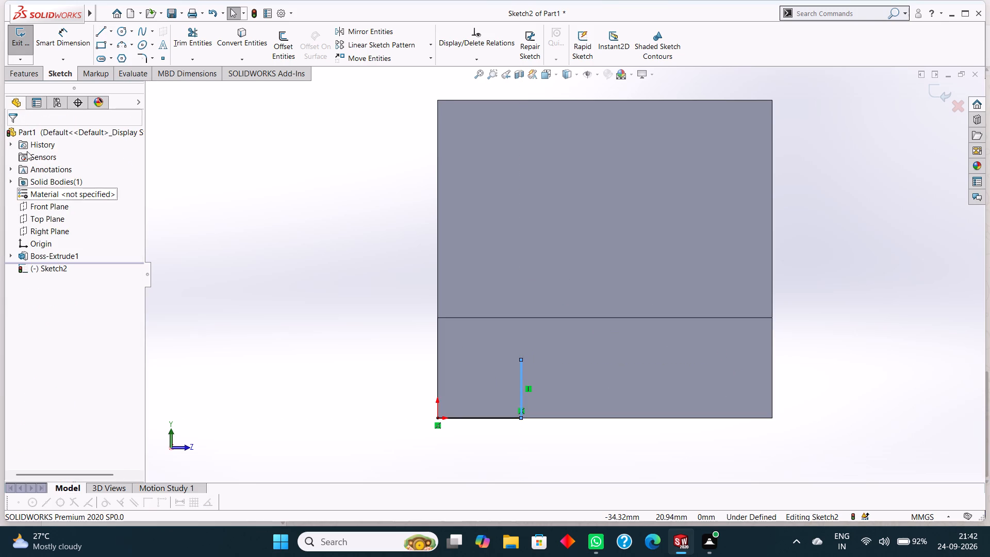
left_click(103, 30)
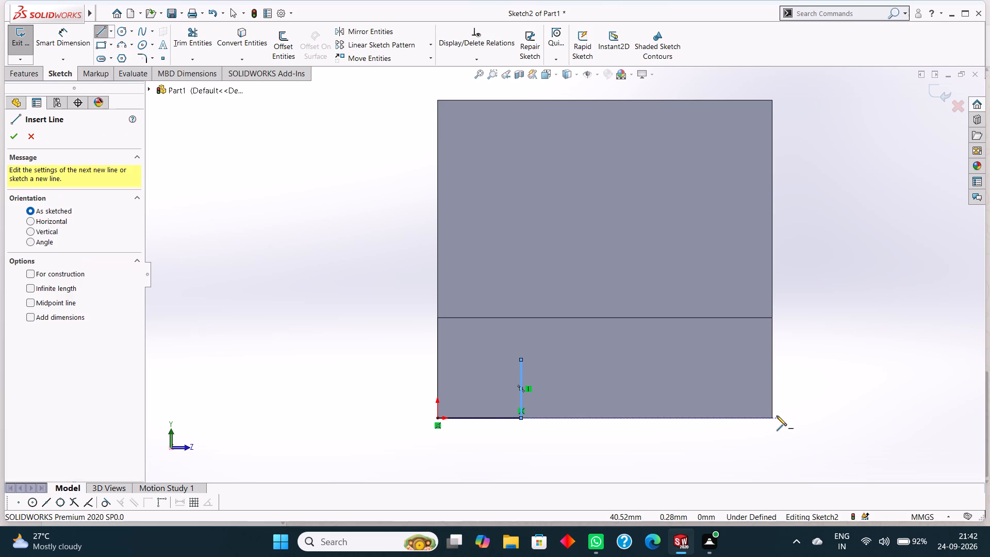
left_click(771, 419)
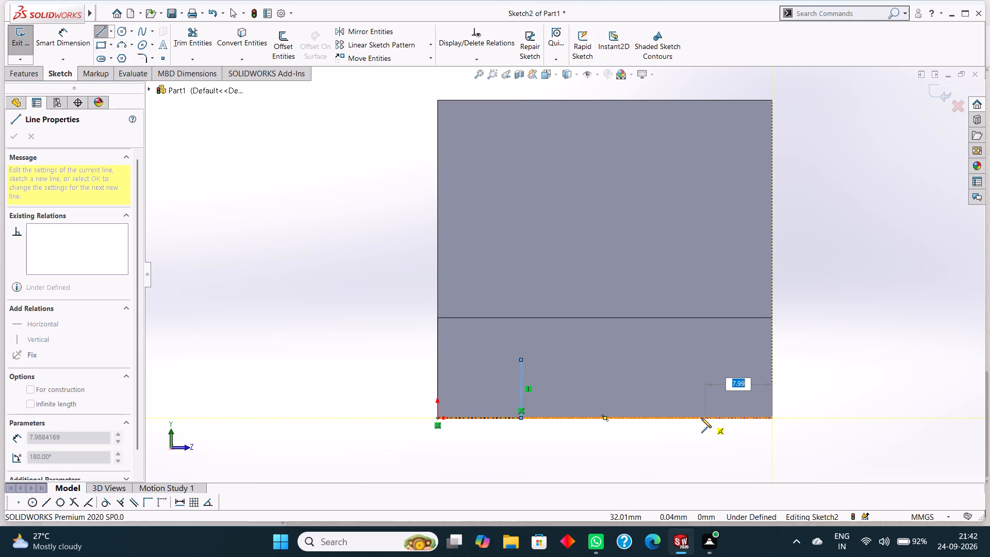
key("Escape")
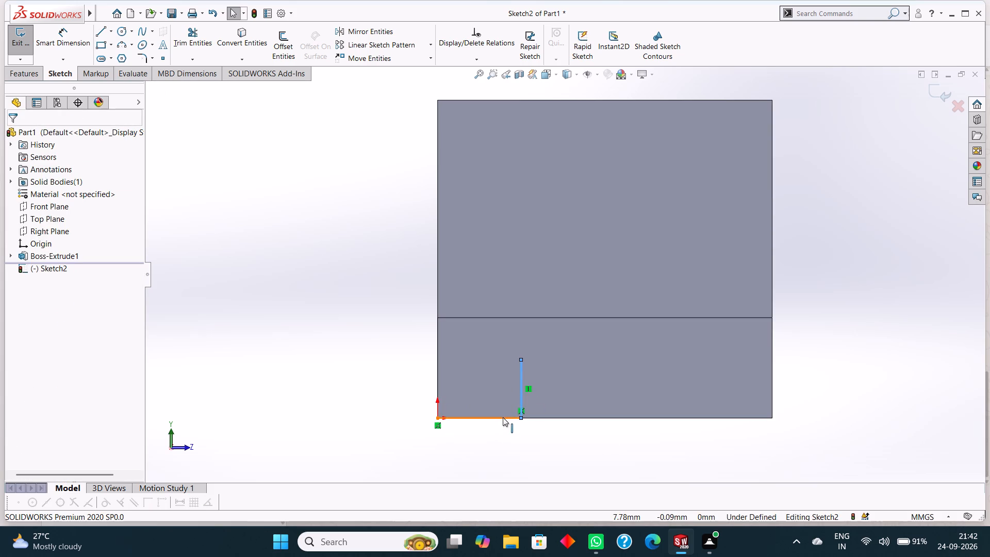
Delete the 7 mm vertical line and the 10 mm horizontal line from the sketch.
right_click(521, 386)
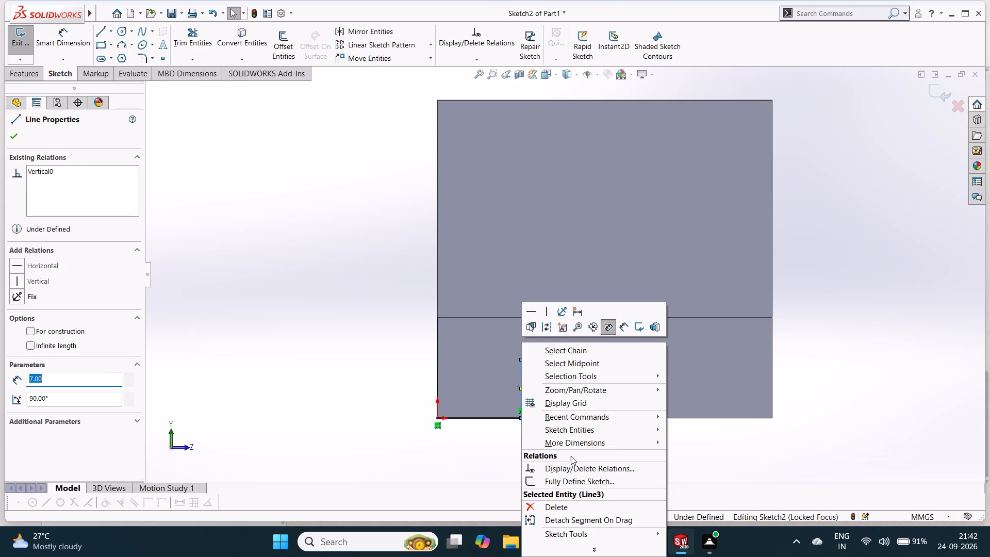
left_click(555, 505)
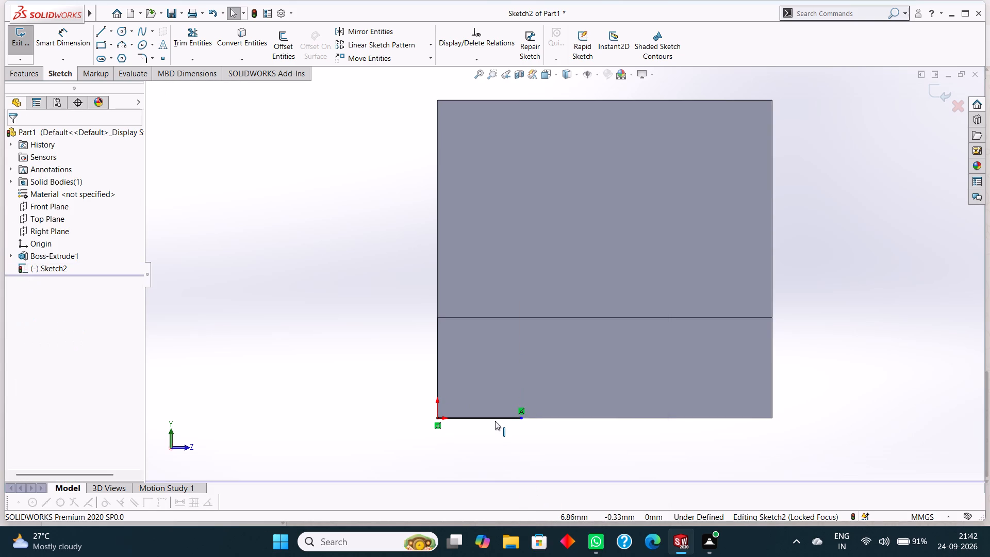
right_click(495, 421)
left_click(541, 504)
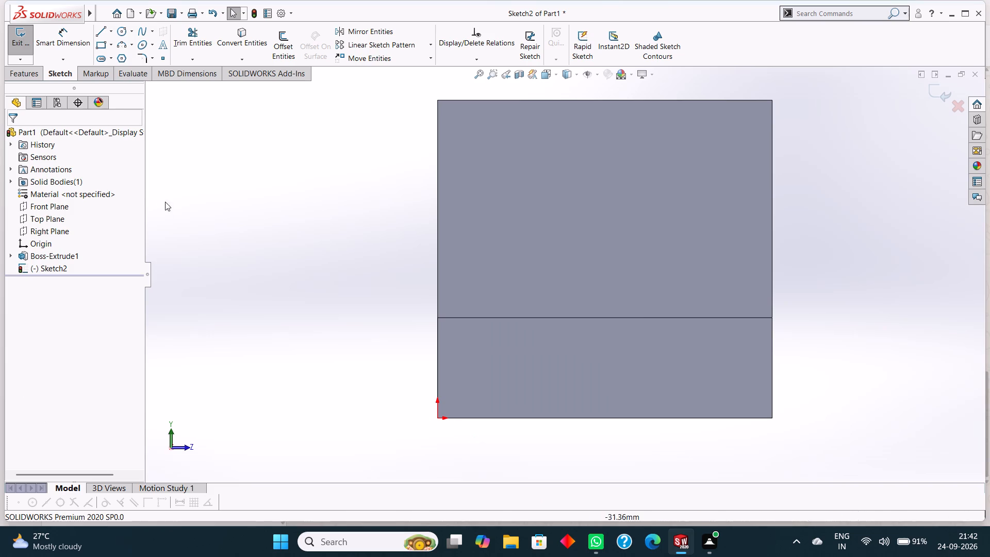
Sketch a 5 mm horizontal line from the origin along the bottom edge, followed by a 7 mm vertical line upward.
left_click(95, 33)
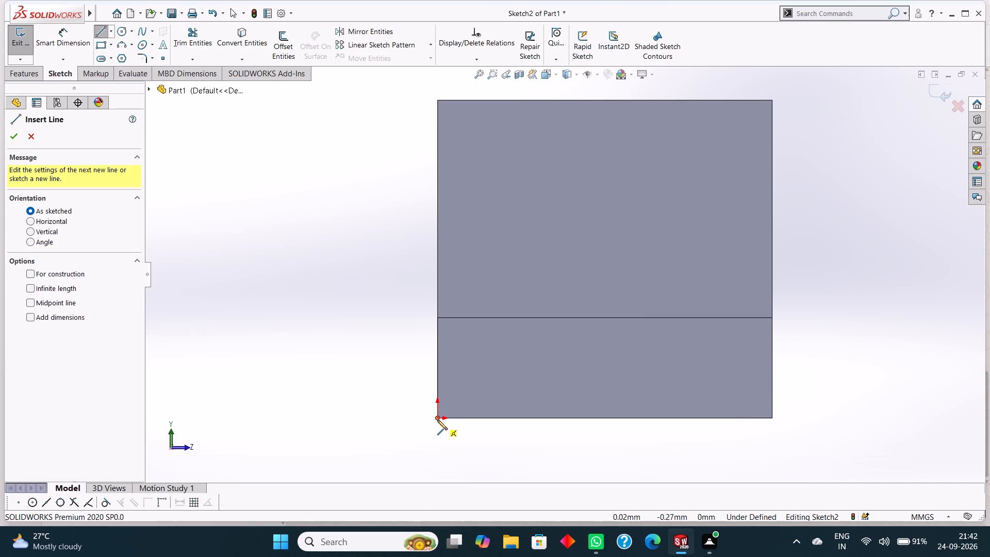
left_click(436, 418)
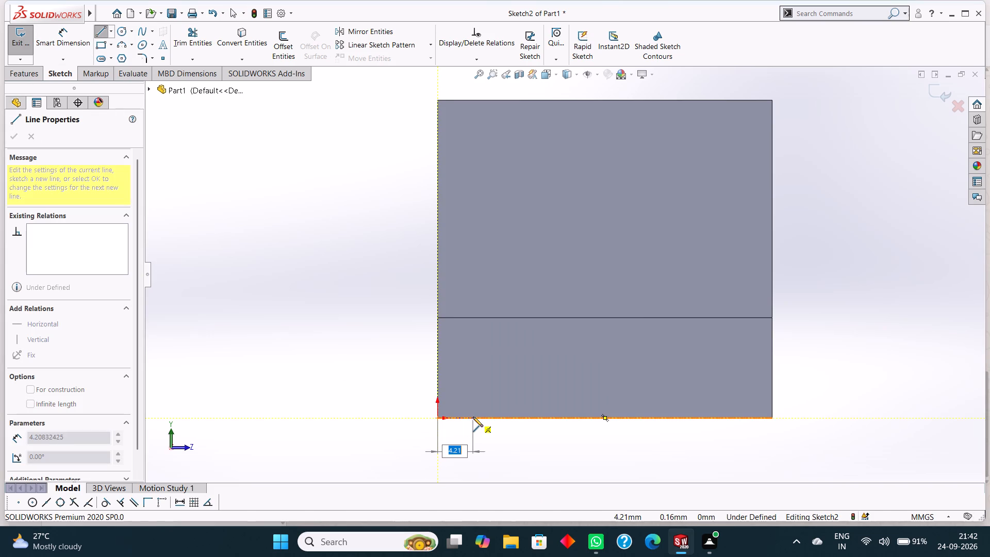
key("5")
key("Return")
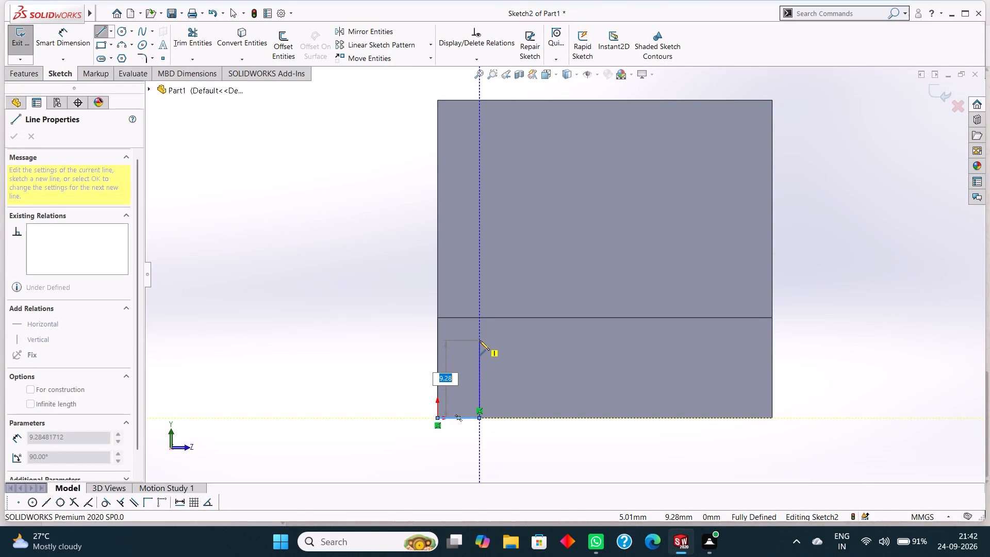
key("7")
key("Return")
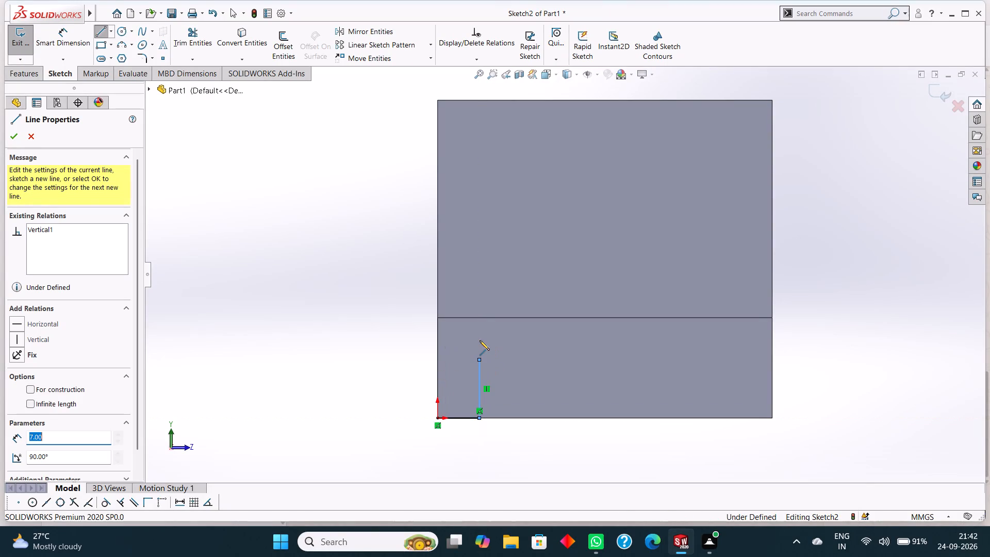
right_click(522, 339)
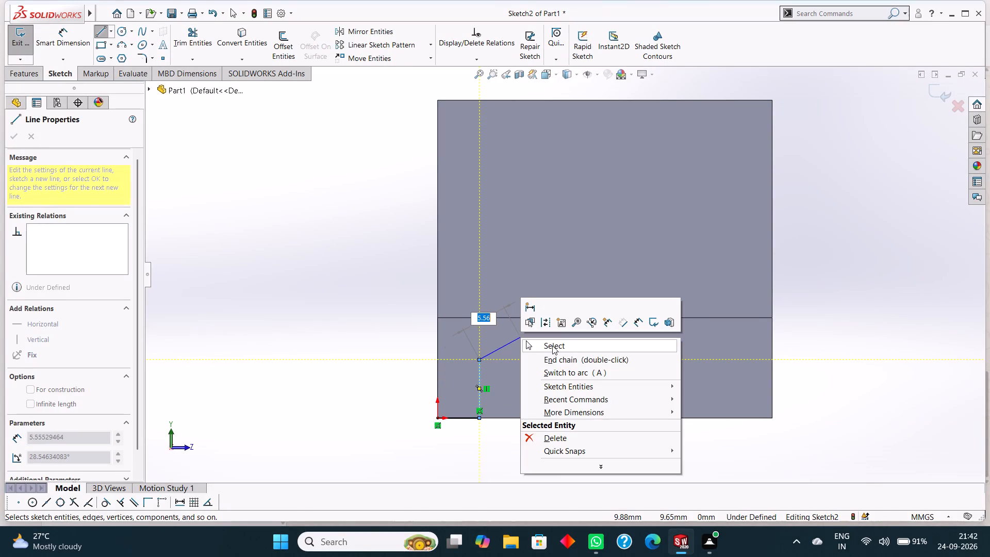
left_click(552, 346)
From the opposite bottom corner, sketch a 5 mm line inward, a 7 mm vertical line, and a 30 mm horizontal line joining the first vertical's top.
left_click(102, 32)
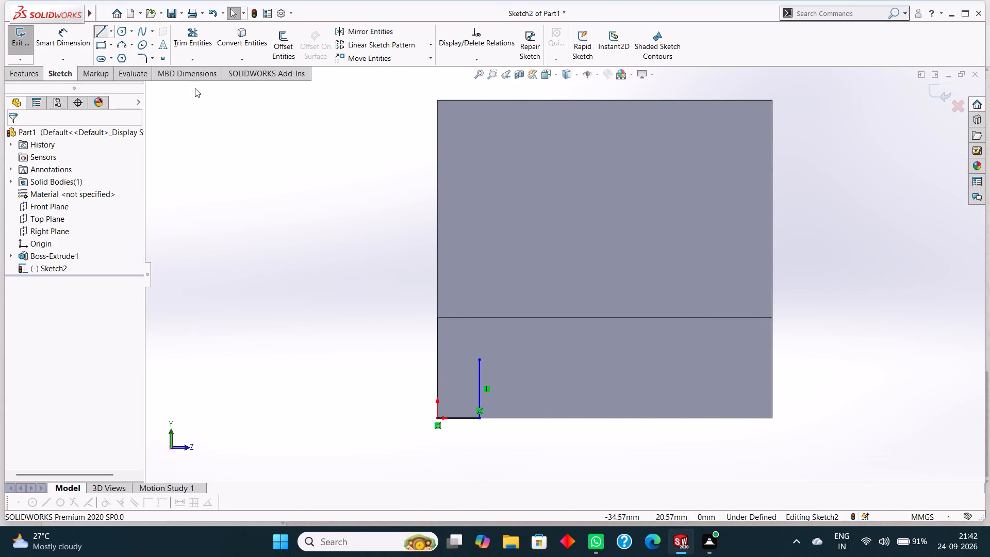
left_click(775, 419)
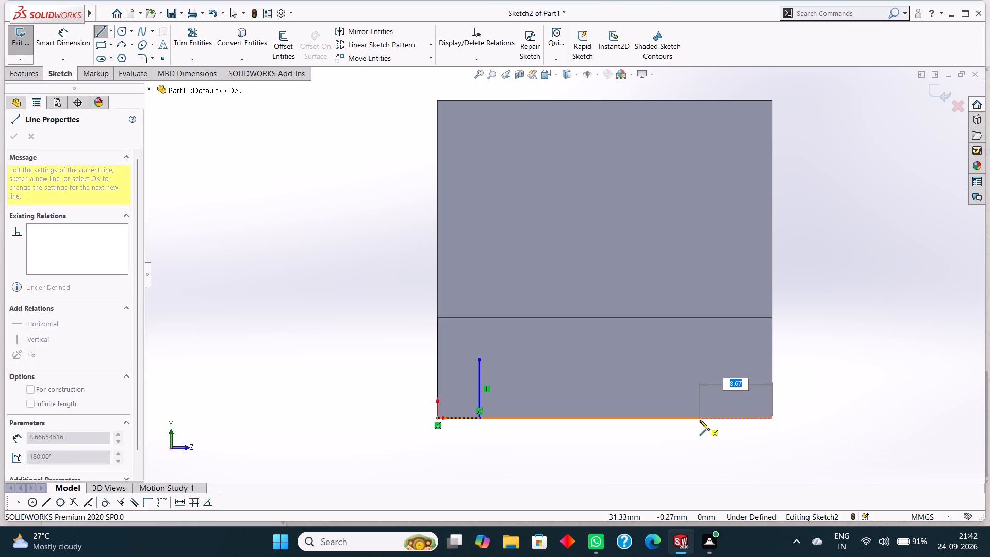
key("5")
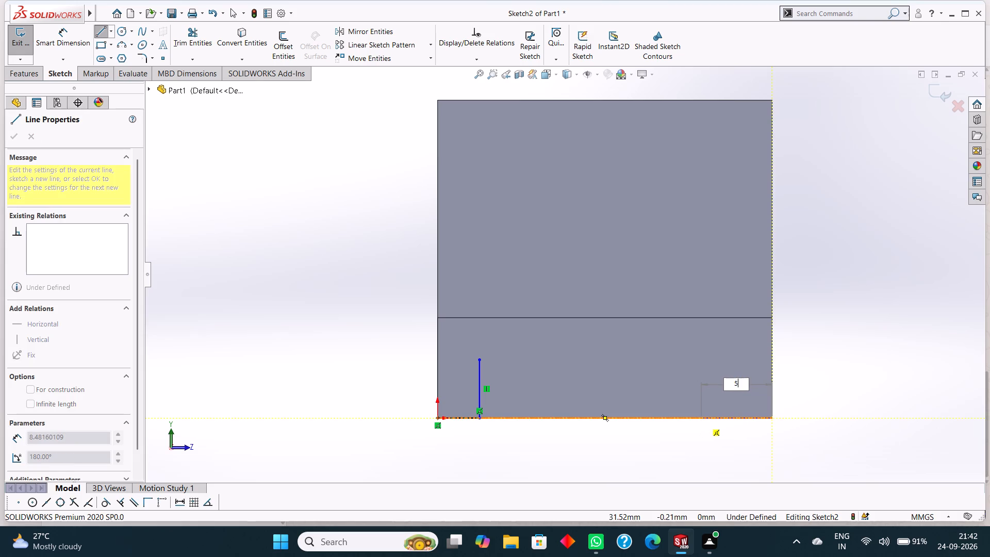
key("Return")
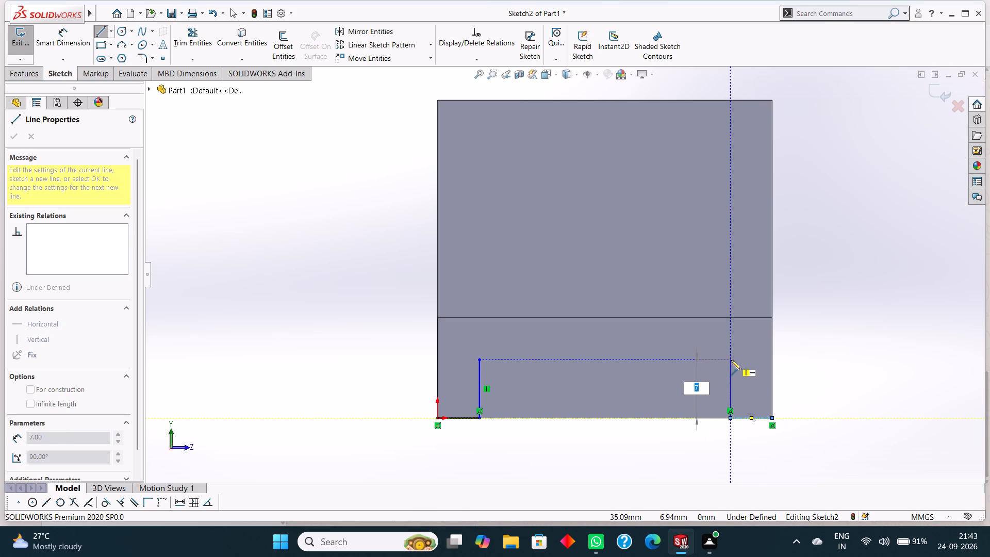
left_click(732, 359)
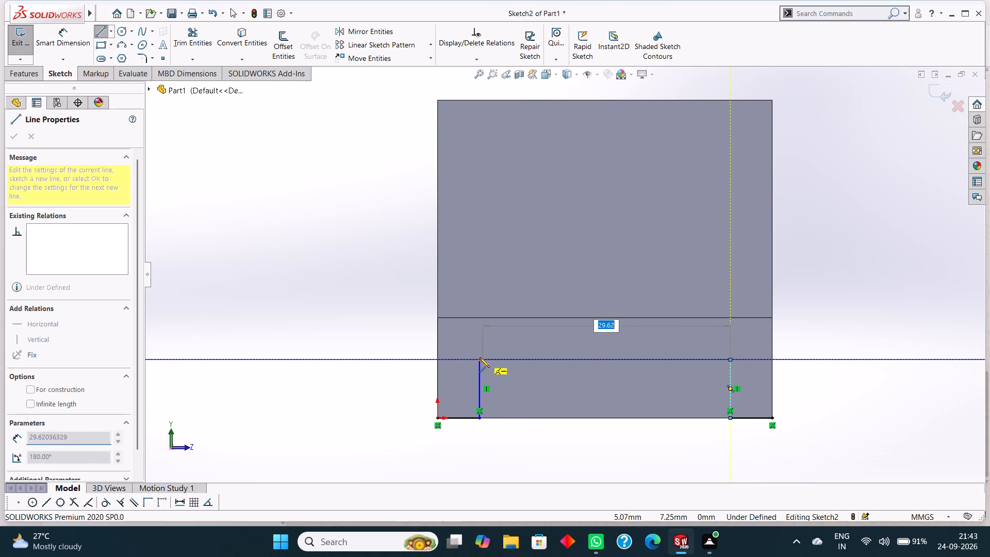
left_click(477, 357)
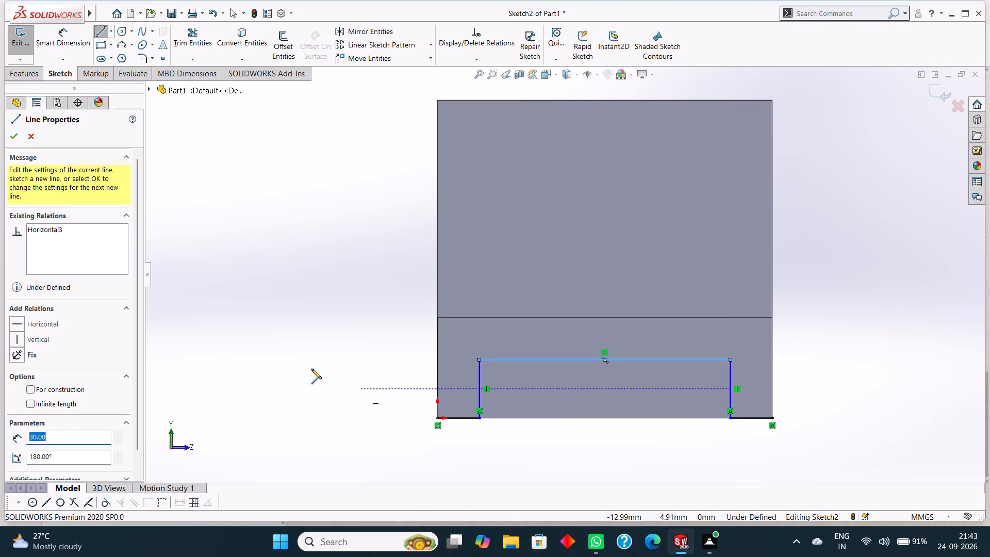
right_click(303, 342)
left_click(327, 348)
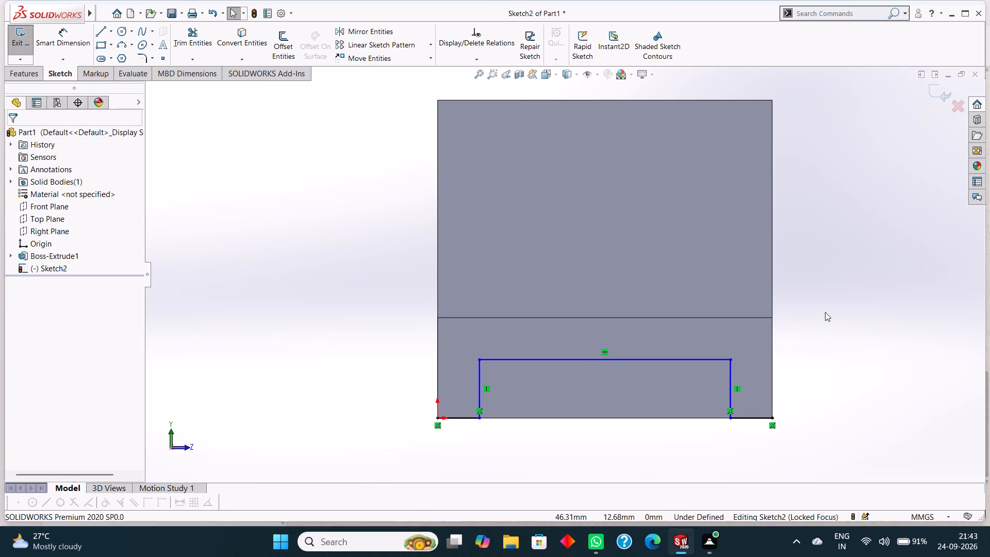
Dimension the two short lines along the low end face's bottom edge at 5 mm each.
middle_click_drag(827, 312, 835, 349)
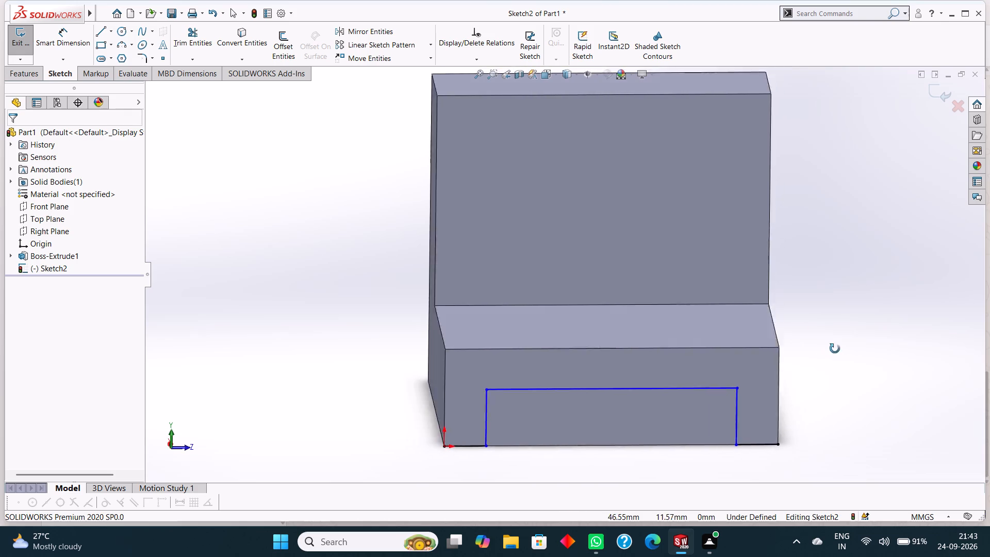
middle_click_drag(835, 349, 842, 330)
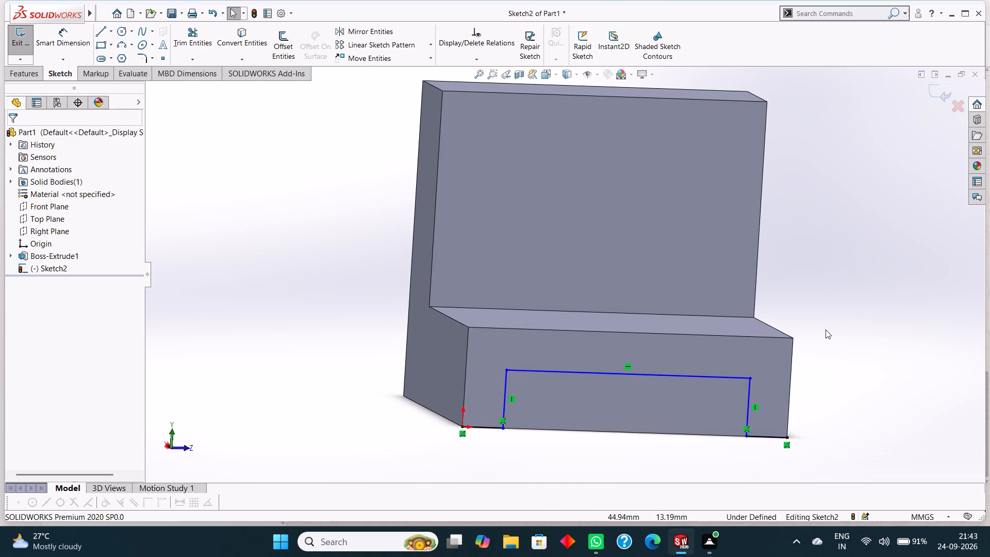
left_click(68, 42)
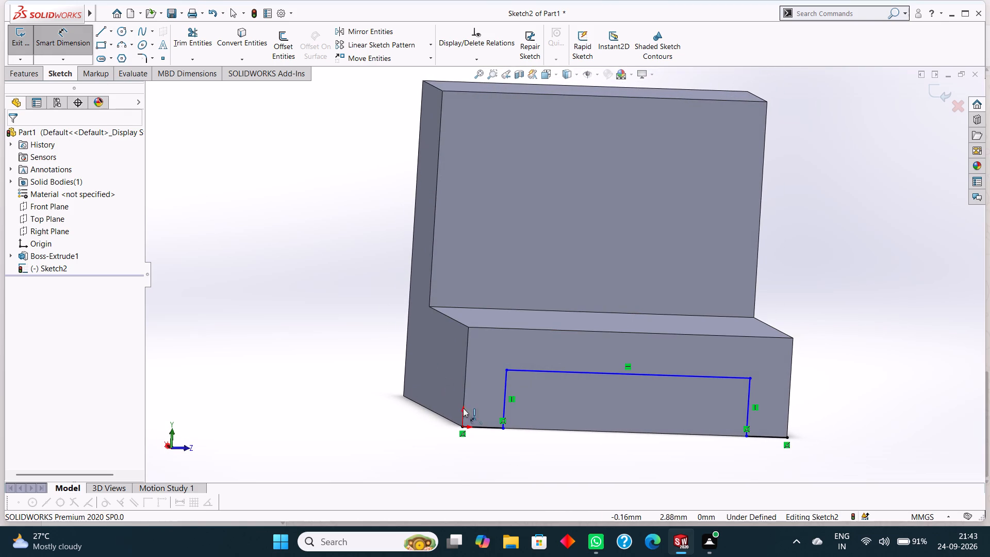
left_click(482, 425)
left_click(482, 447)
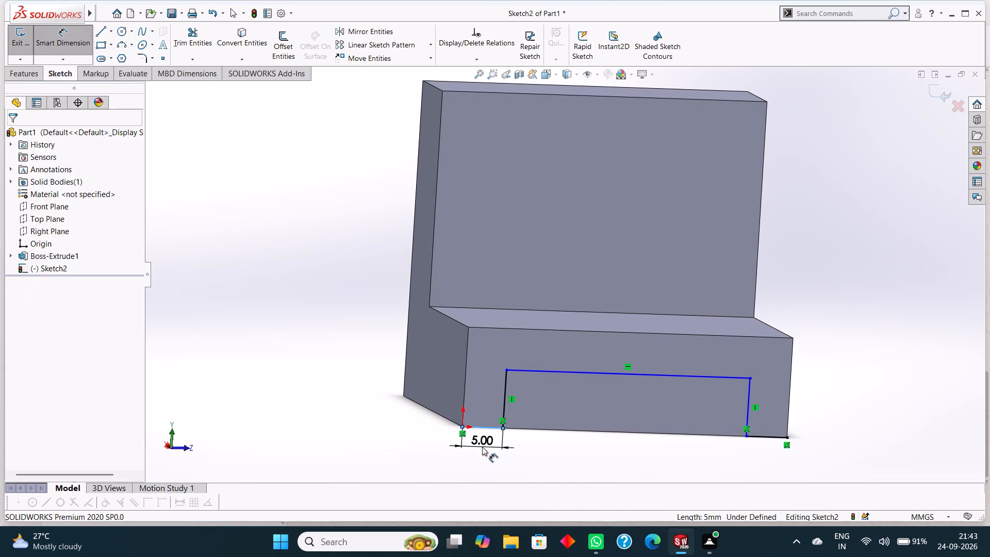
left_click(437, 434)
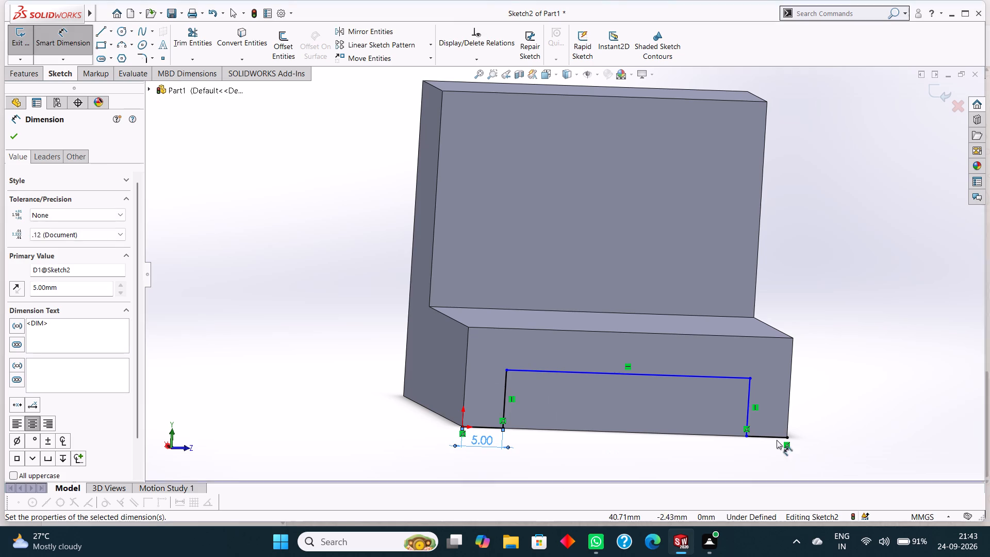
left_click(775, 439)
left_click(772, 459)
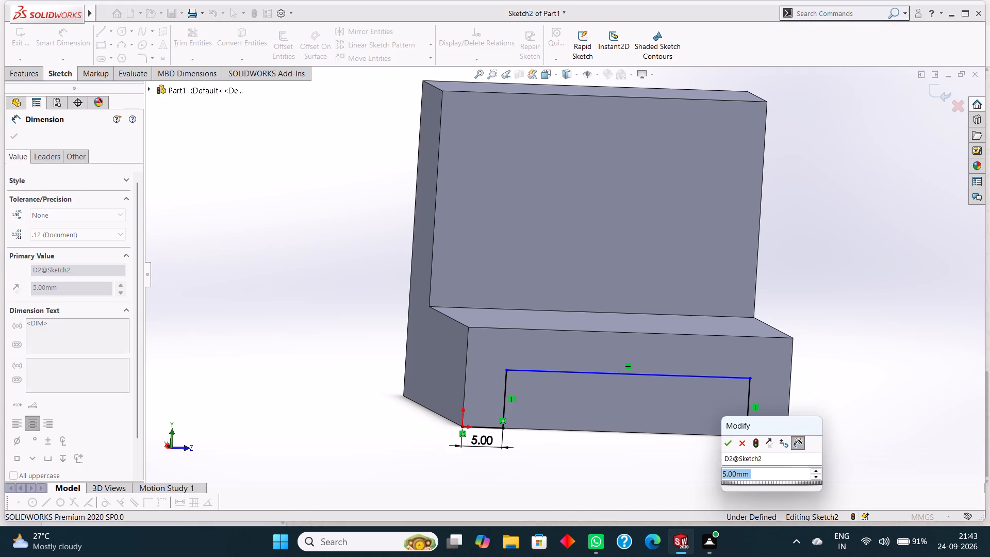
left_click(732, 445)
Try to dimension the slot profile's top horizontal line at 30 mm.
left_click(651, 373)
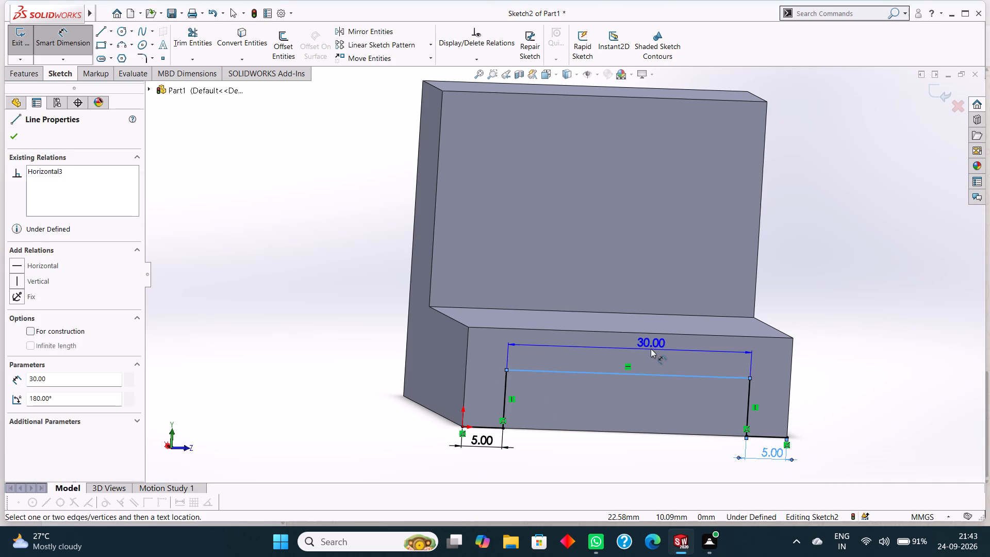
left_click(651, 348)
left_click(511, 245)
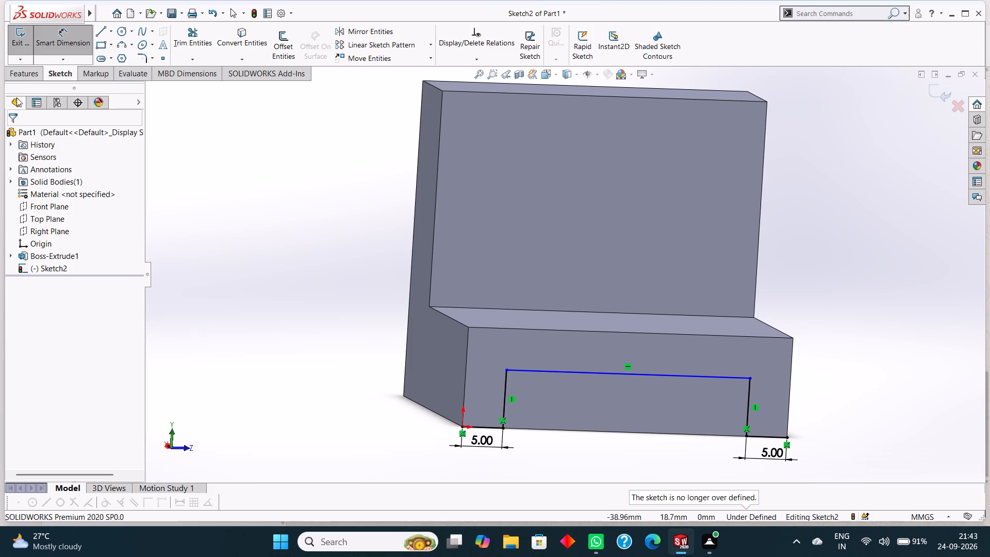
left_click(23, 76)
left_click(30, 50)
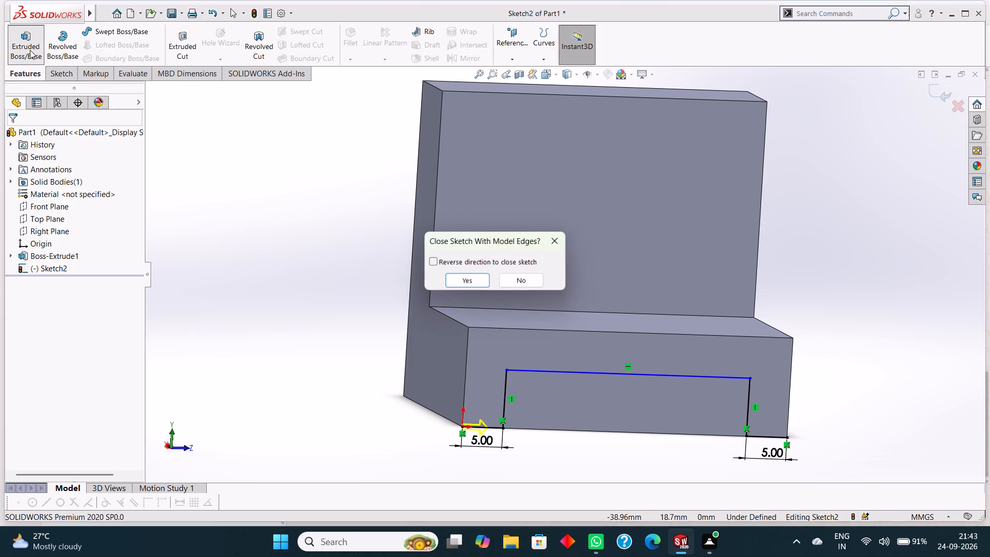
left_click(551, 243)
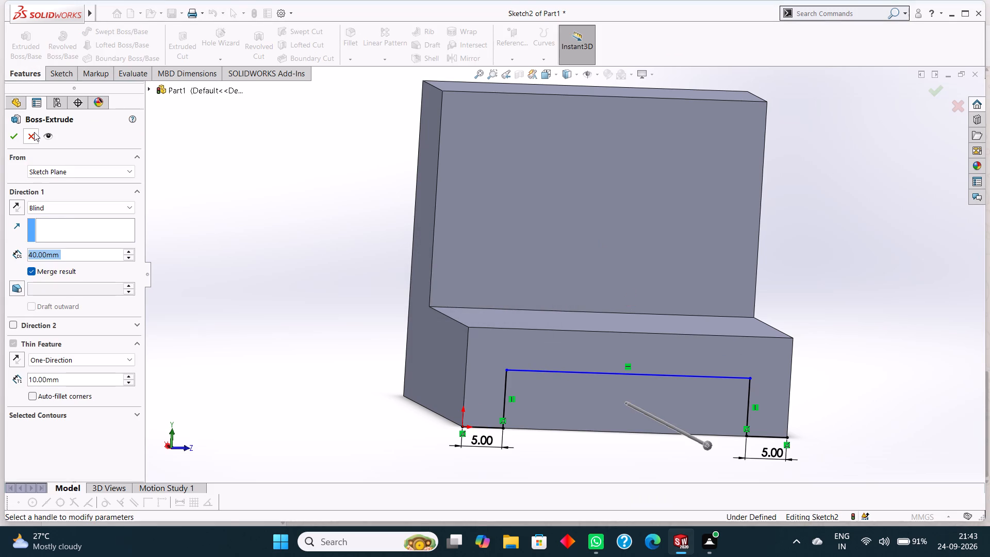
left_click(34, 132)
Close the slot profile with a 30 mm horizontal line along the bottom edge between the two vertical lines.
left_click(57, 71)
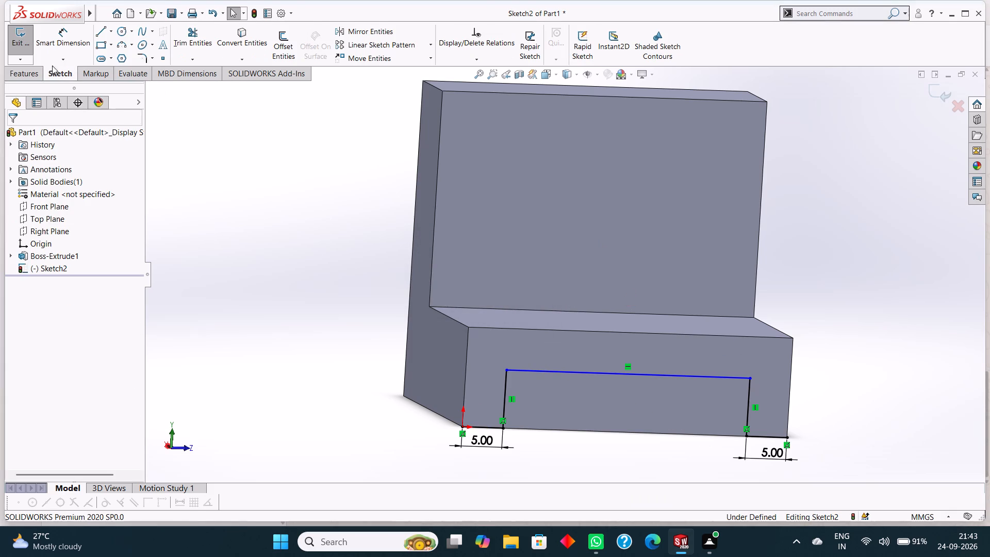
left_click(99, 32)
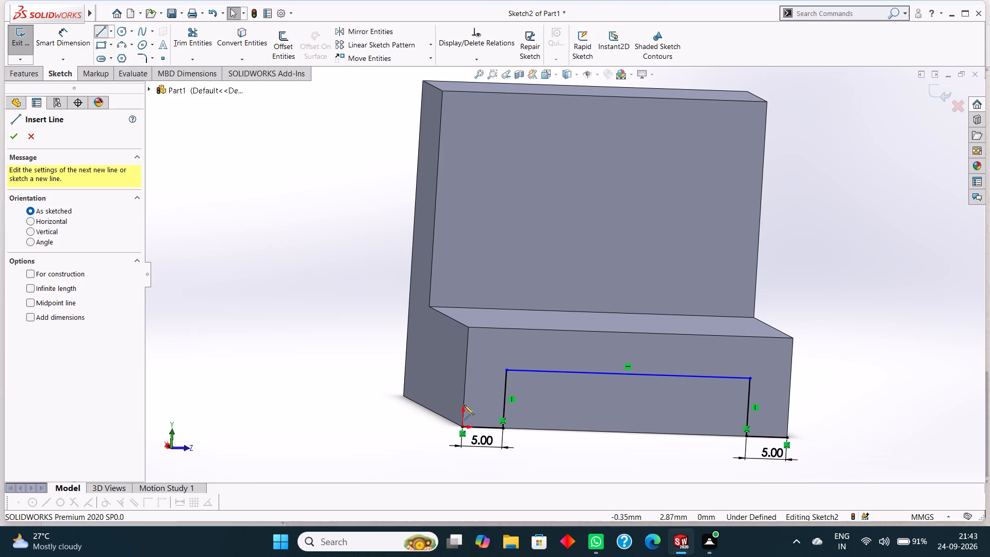
left_click(504, 430)
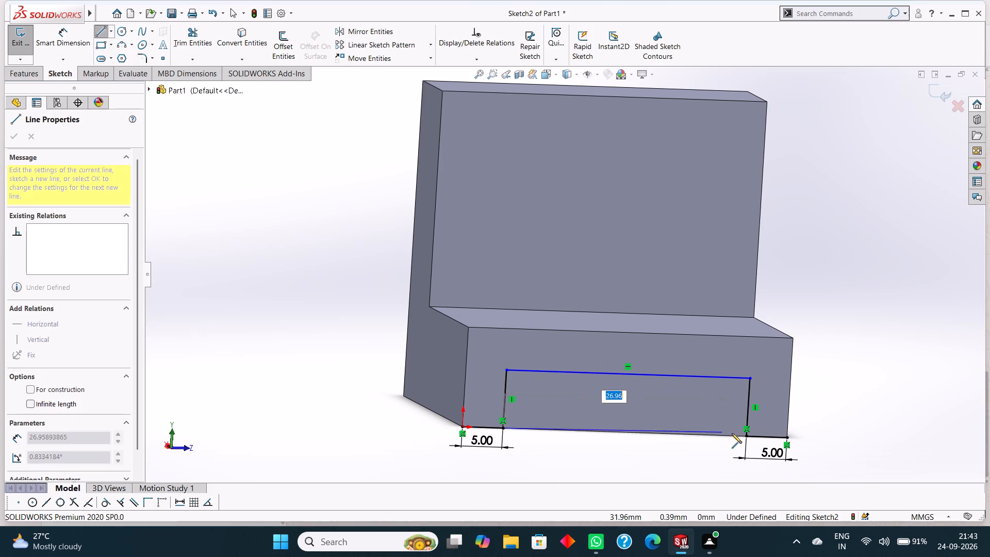
left_click(746, 434)
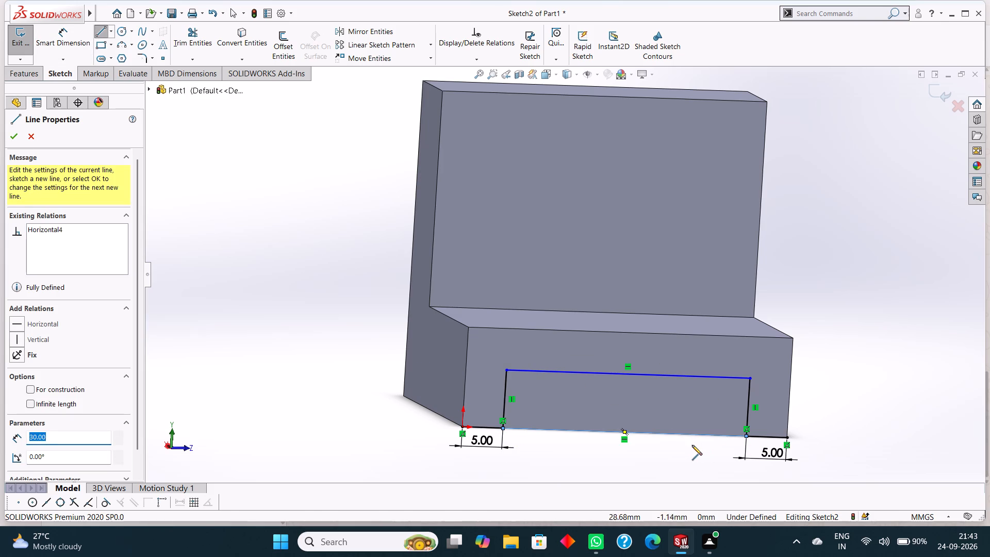
right_click(687, 447)
left_click(713, 449)
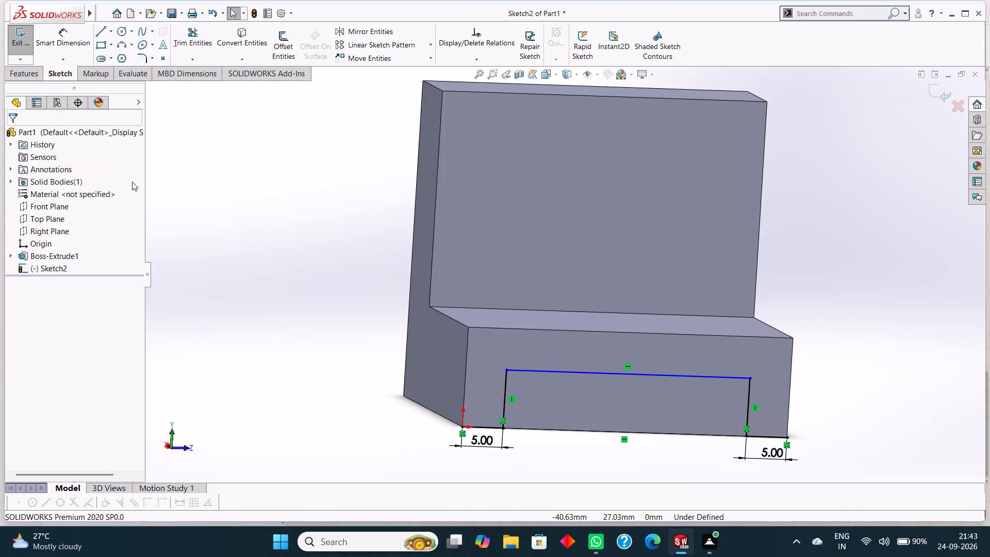
Extrude-cut the closed rectangular slot region Through All, from the low end face through the L-shaped body.
left_click(16, 75)
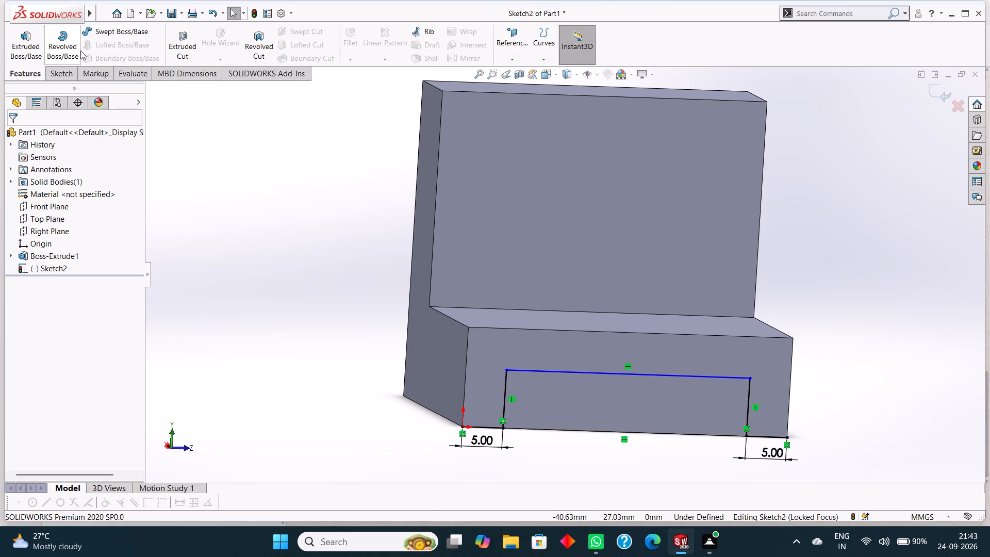
left_click(51, 70)
left_click(21, 72)
left_click(178, 37)
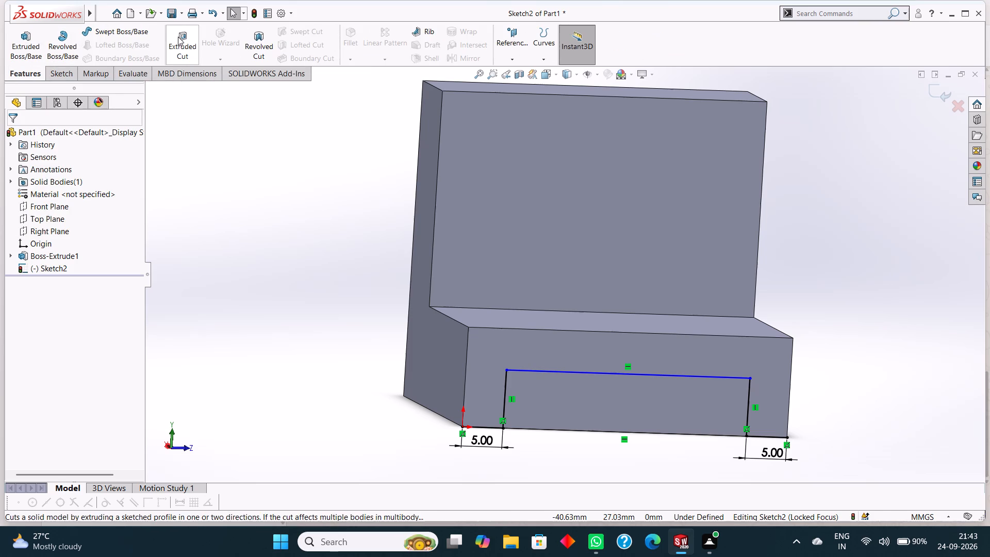
middle_click_drag(285, 249, 324, 291)
scroll(294, 264, "down", 1)
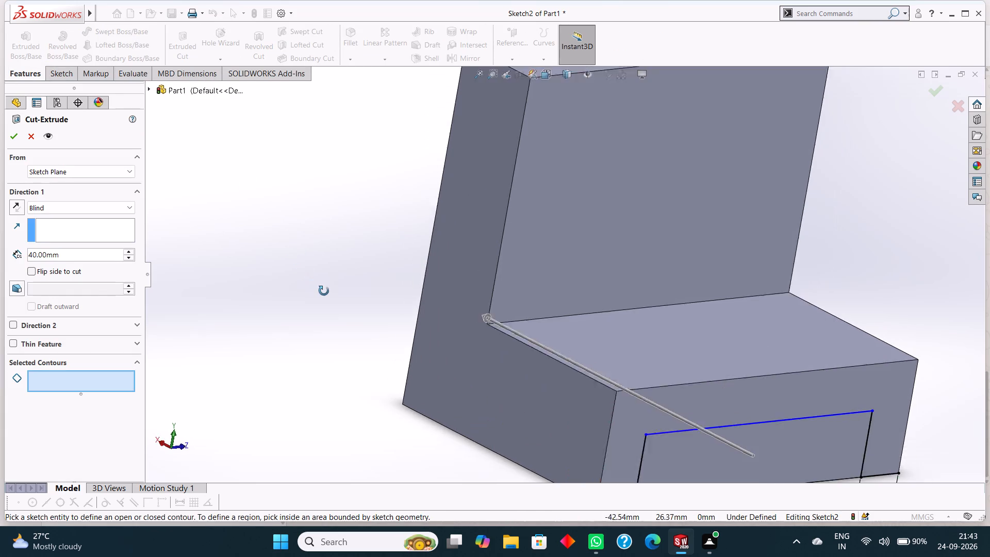
middle_click_drag(324, 291, 315, 258)
scroll(307, 242, "up", 2)
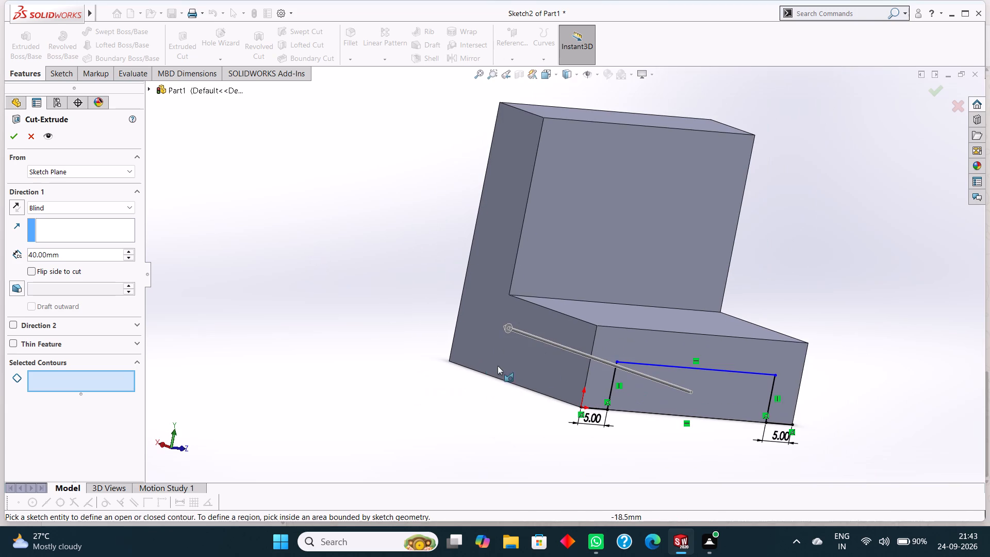
left_click(671, 385)
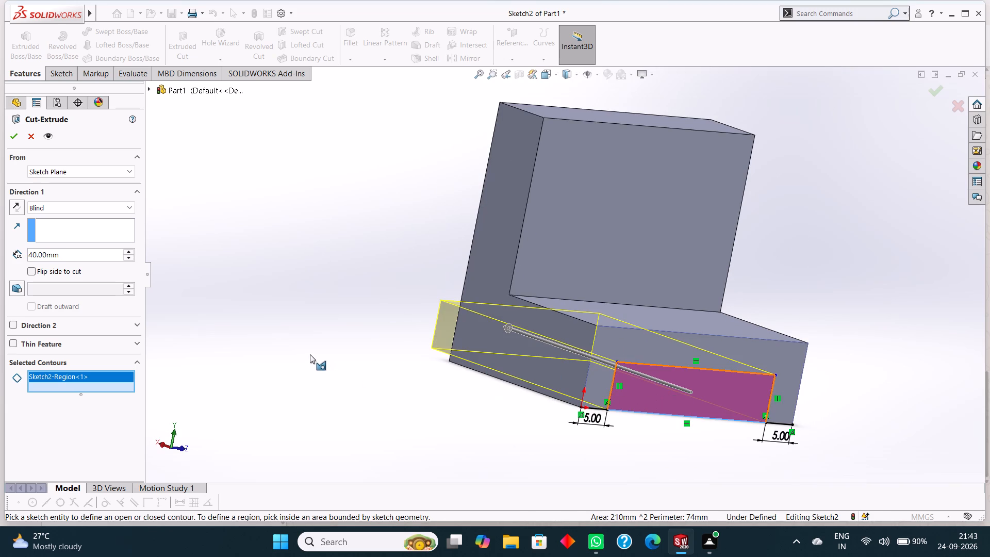
middle_click_drag(310, 354, 339, 375)
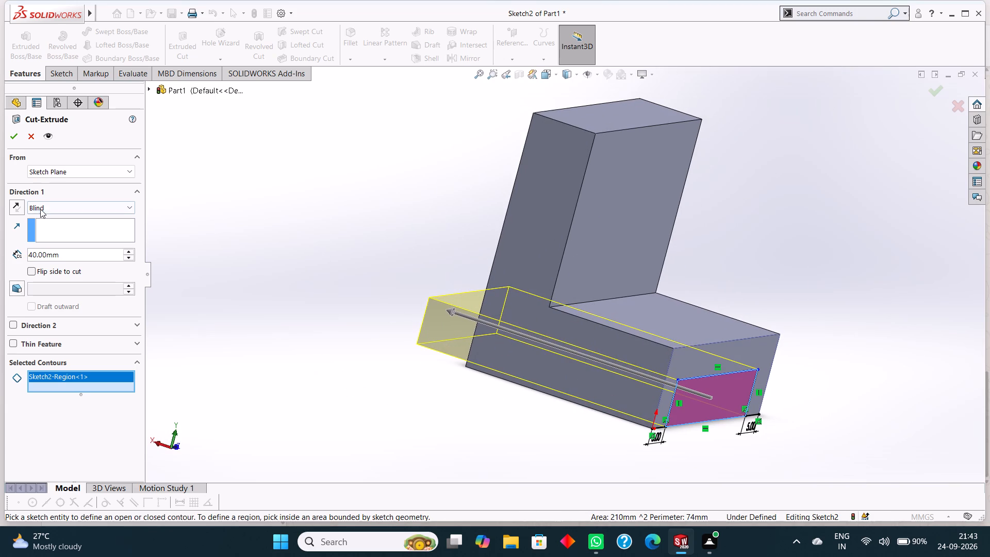
left_click(42, 206)
left_click(54, 225)
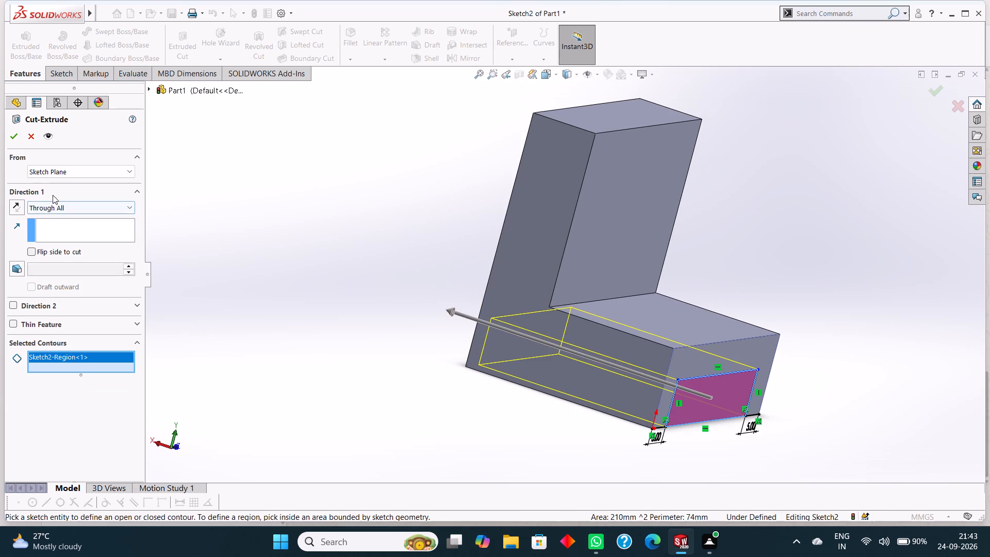
left_click(14, 138)
left_click(299, 337)
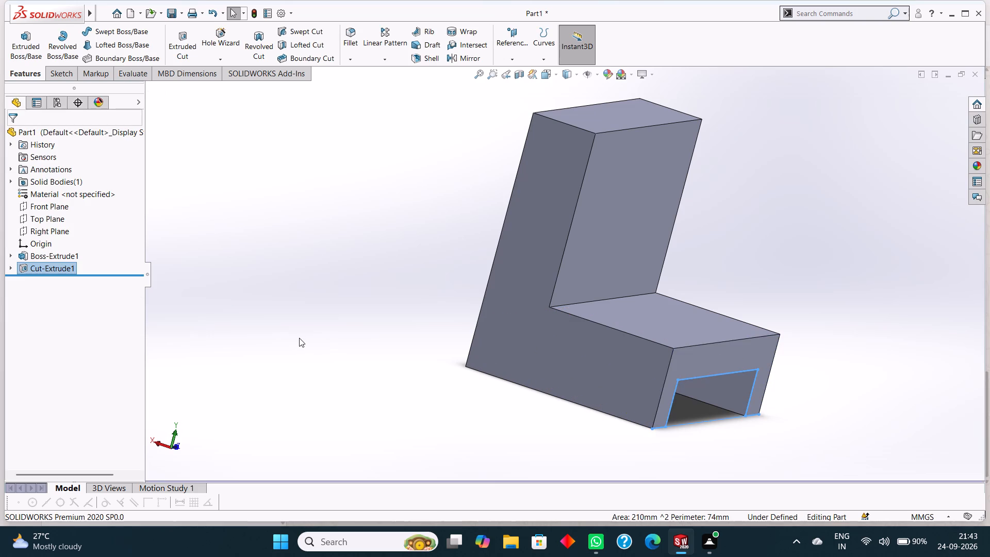
Examine the L-shaped part and its bottom slot from several viewing angles.
scroll(342, 381, "up", 1)
middle_click_drag(342, 381, 285, 371)
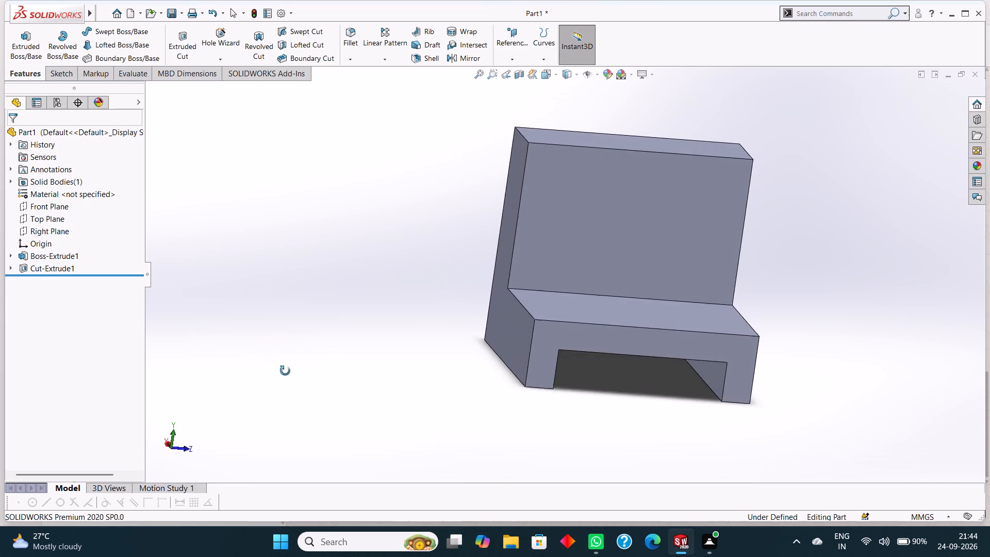
middle_click_drag(285, 371, 271, 384)
scroll(271, 356, "down", 1)
scroll(351, 402, "up", 1)
middle_click_drag(350, 401, 336, 385)
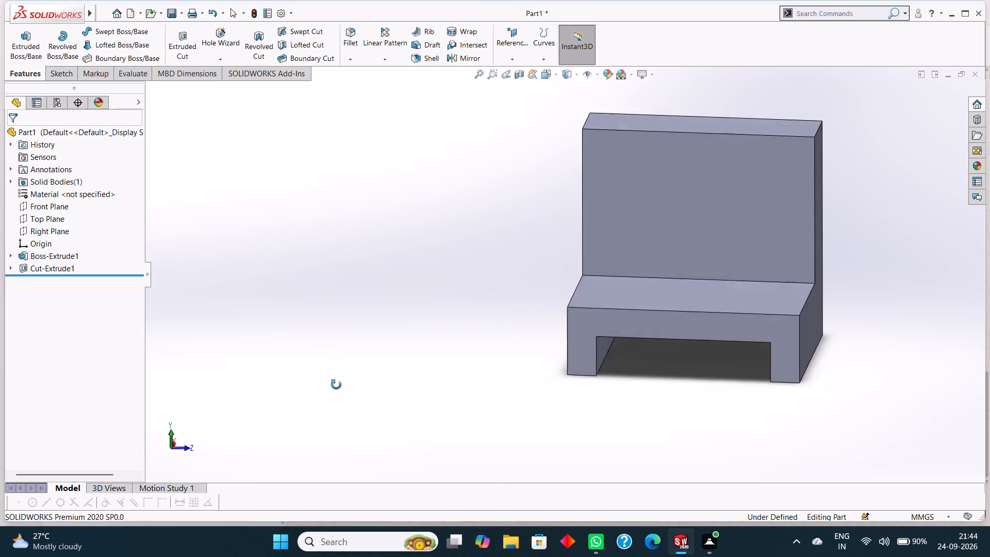
middle_click_drag(336, 385, 359, 384)
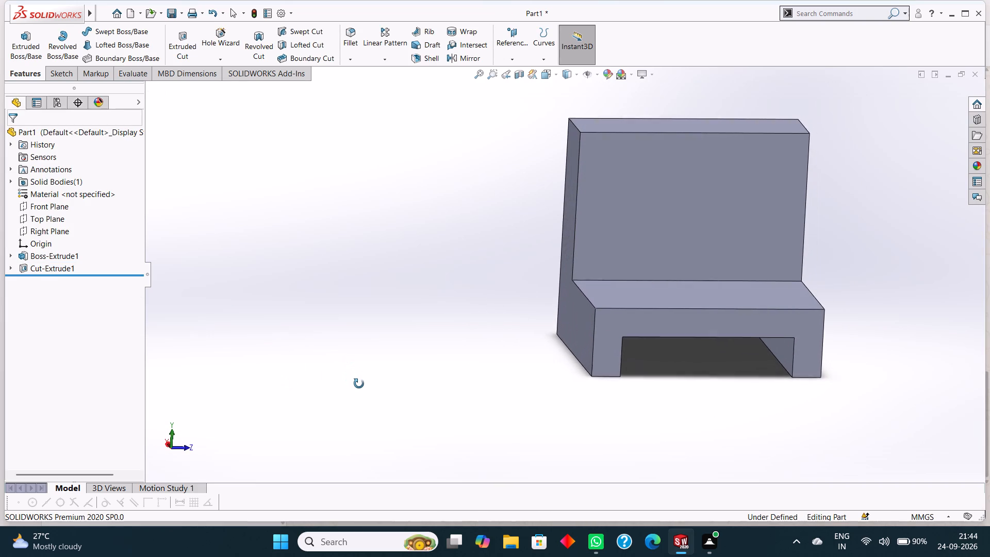
middle_click_drag(359, 384, 359, 386)
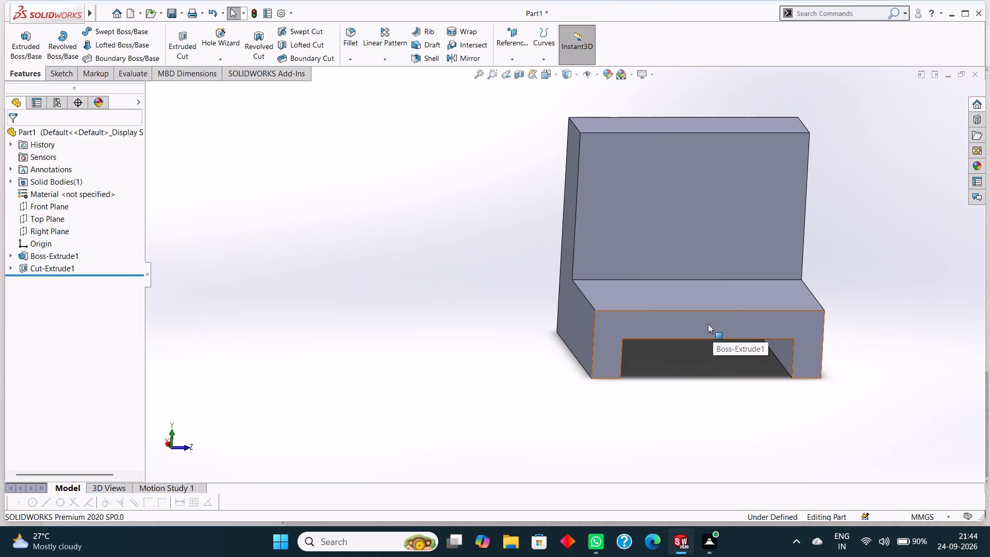
scroll(708, 325, "up", 2)
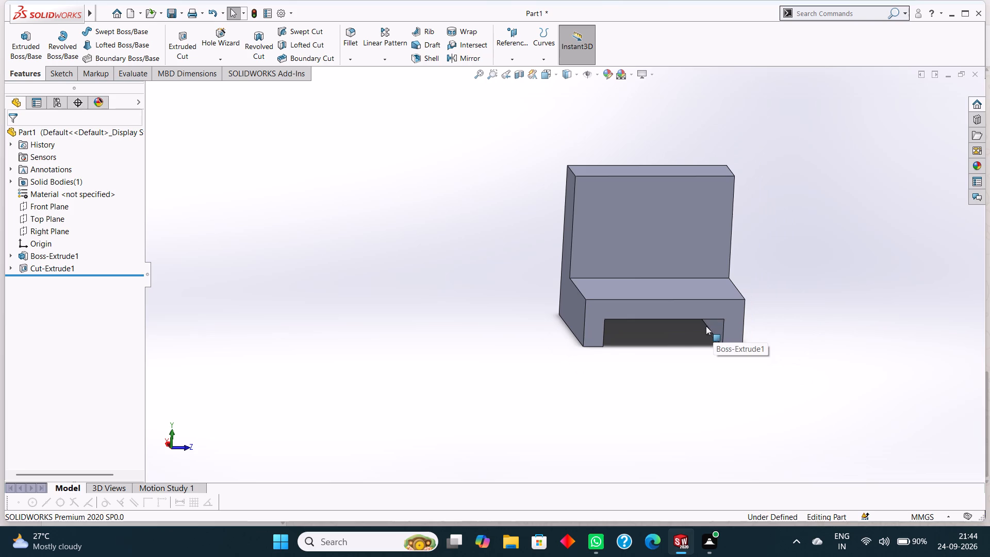
scroll(678, 317, "down", 2)
scroll(676, 316, "up", 2)
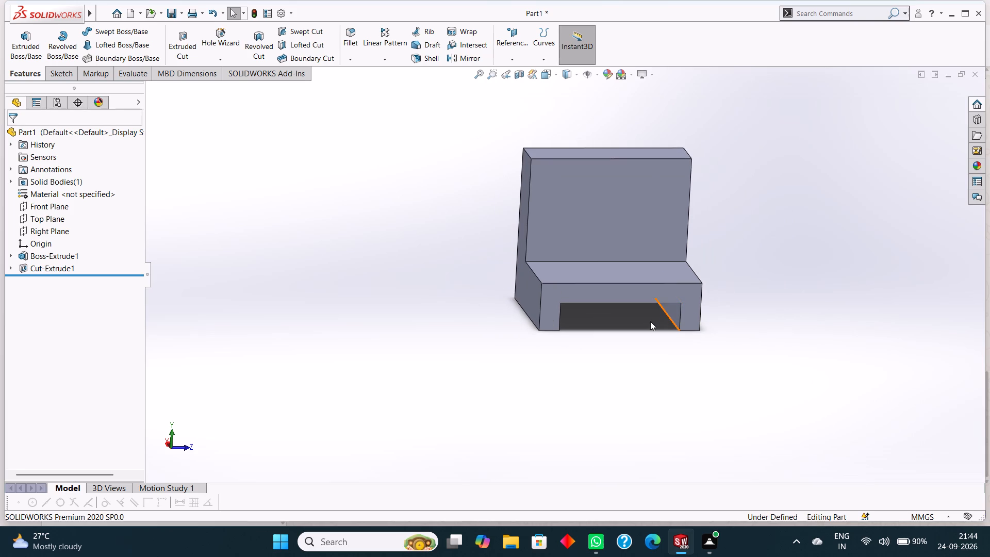
Start a new sketch on the low end face around the slot opening, viewed normal to the face.
left_click(623, 291)
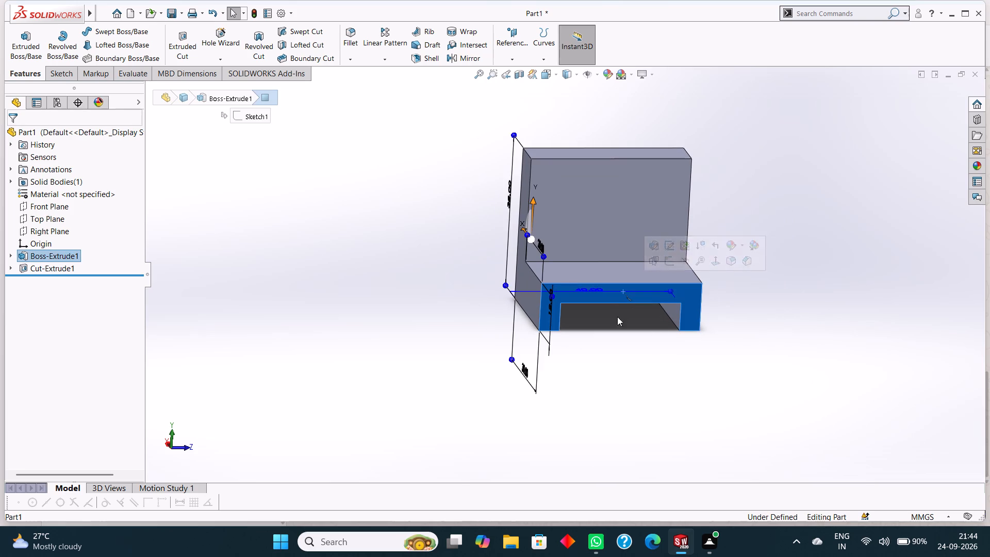
scroll(608, 348, "up", 1)
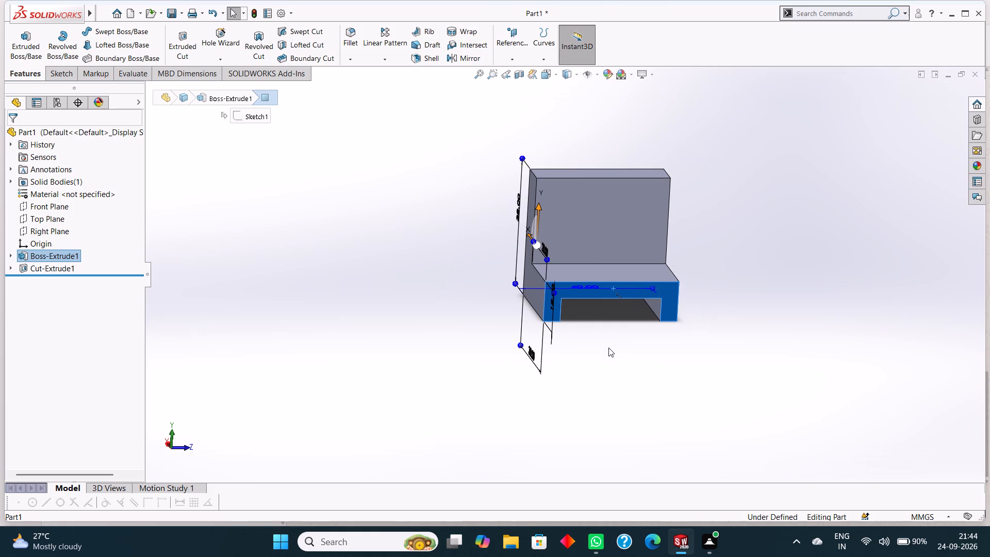
scroll(608, 348, "up", 2)
scroll(608, 342, "down", 4)
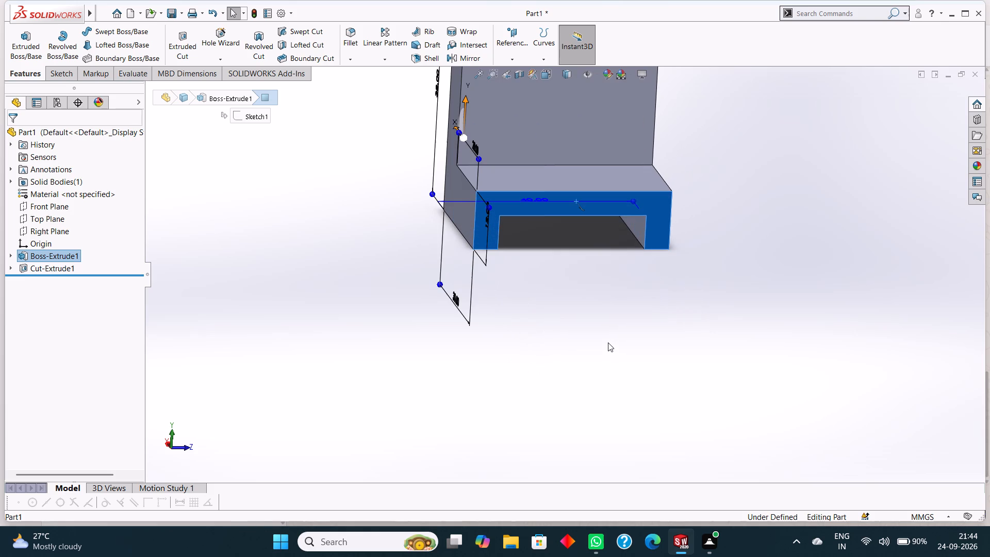
key("ctrl+8")
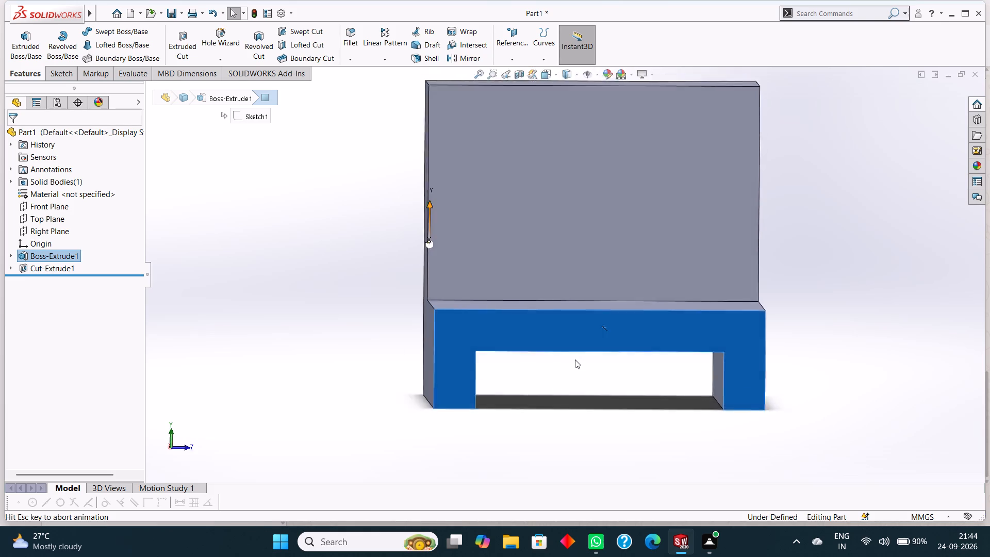
right_click(583, 357)
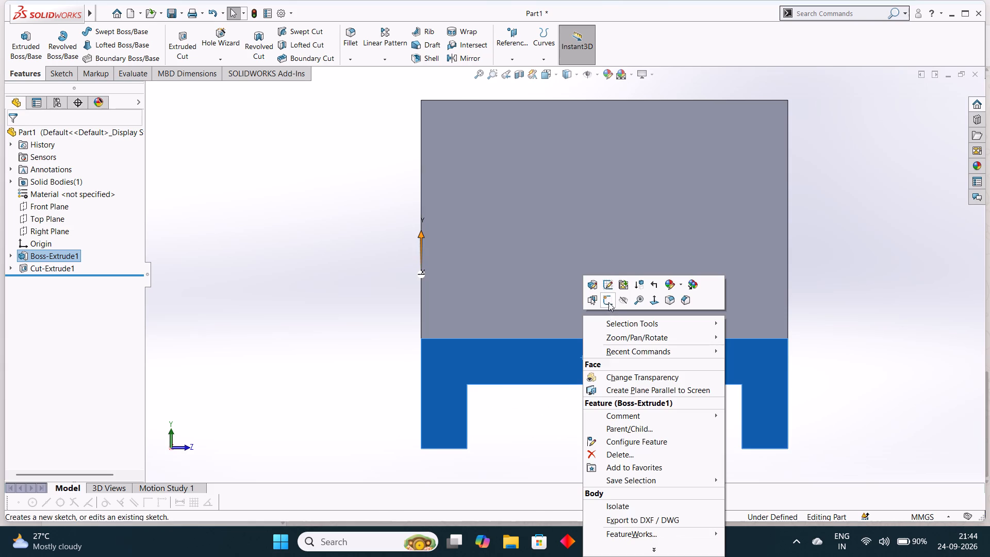
left_click(608, 301)
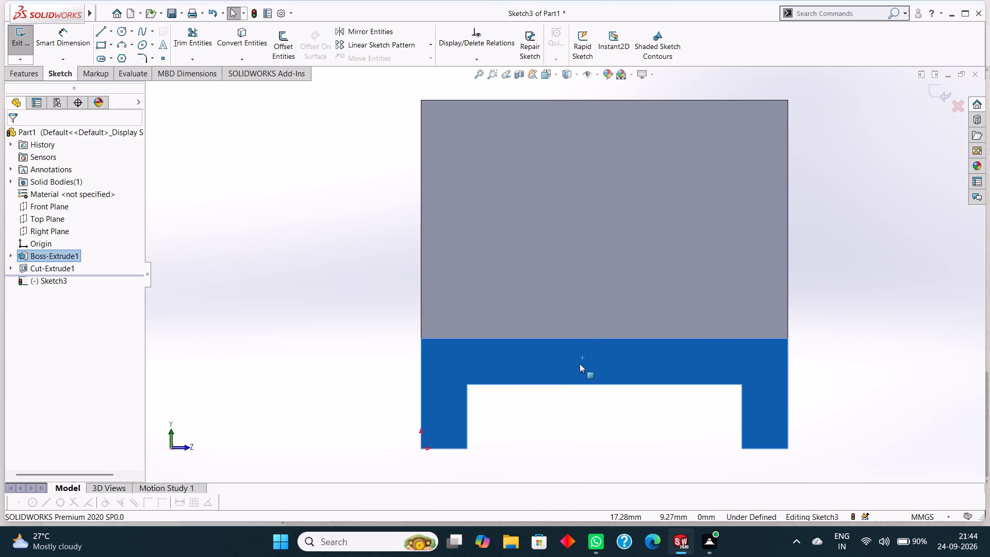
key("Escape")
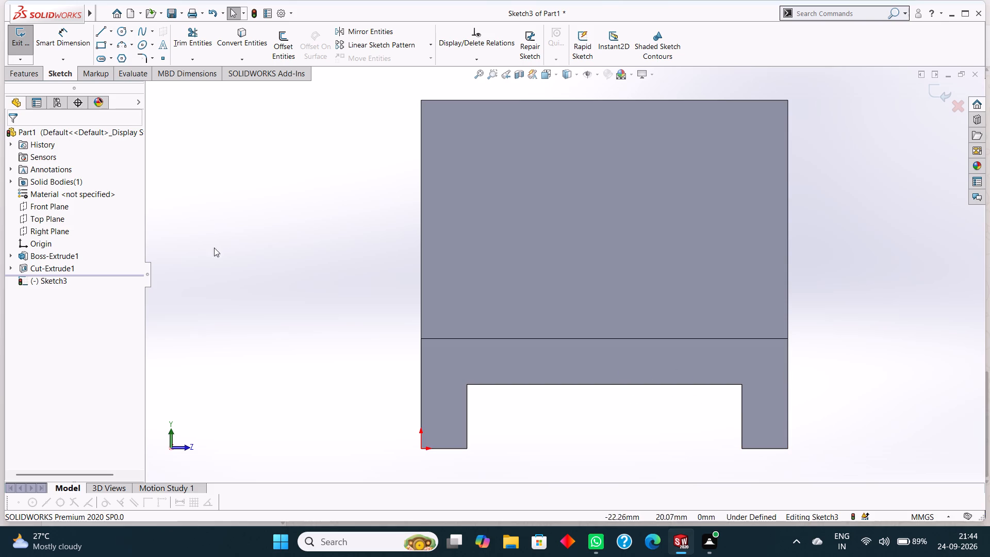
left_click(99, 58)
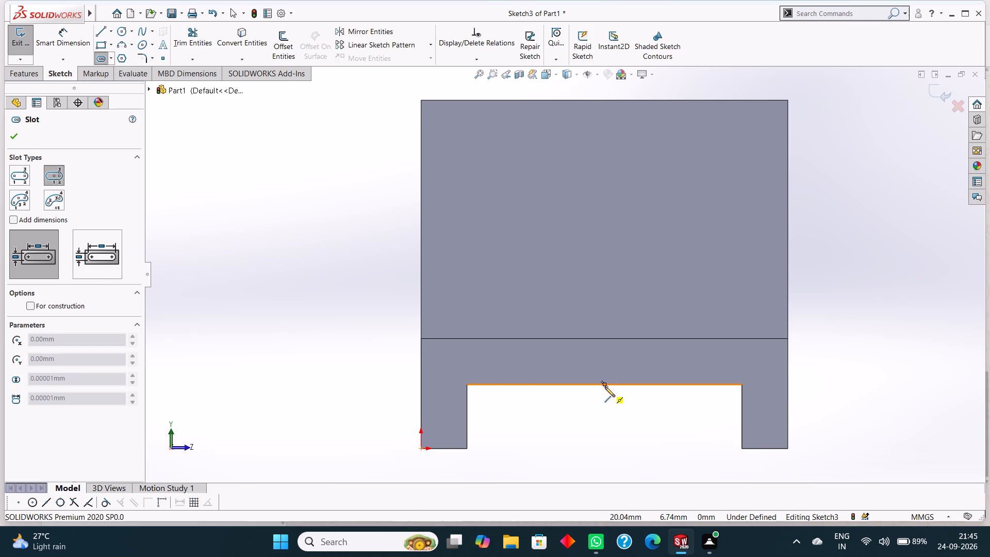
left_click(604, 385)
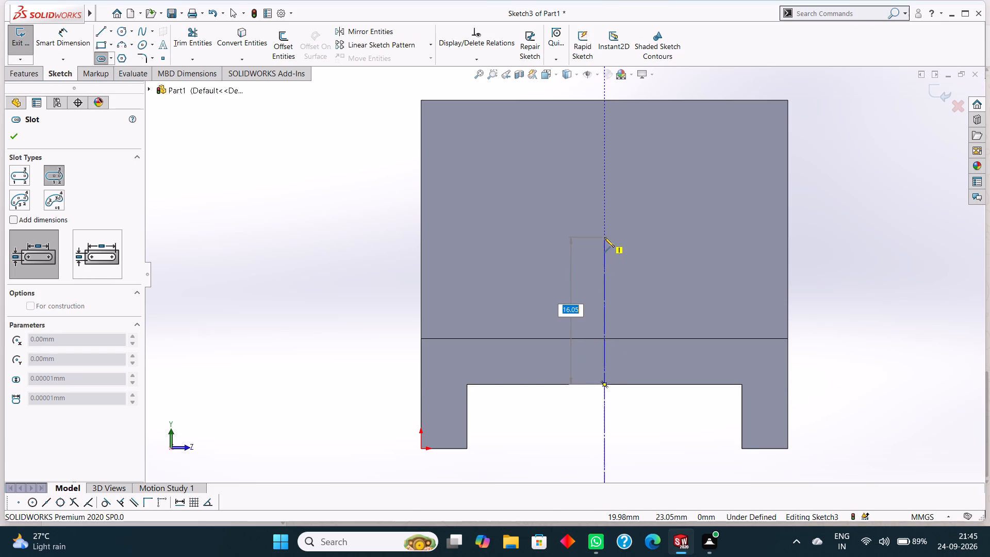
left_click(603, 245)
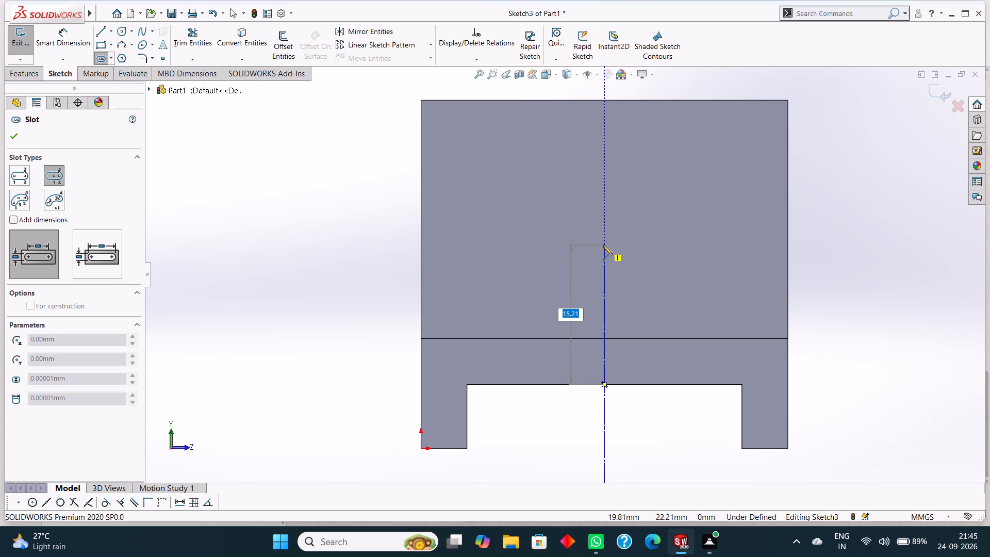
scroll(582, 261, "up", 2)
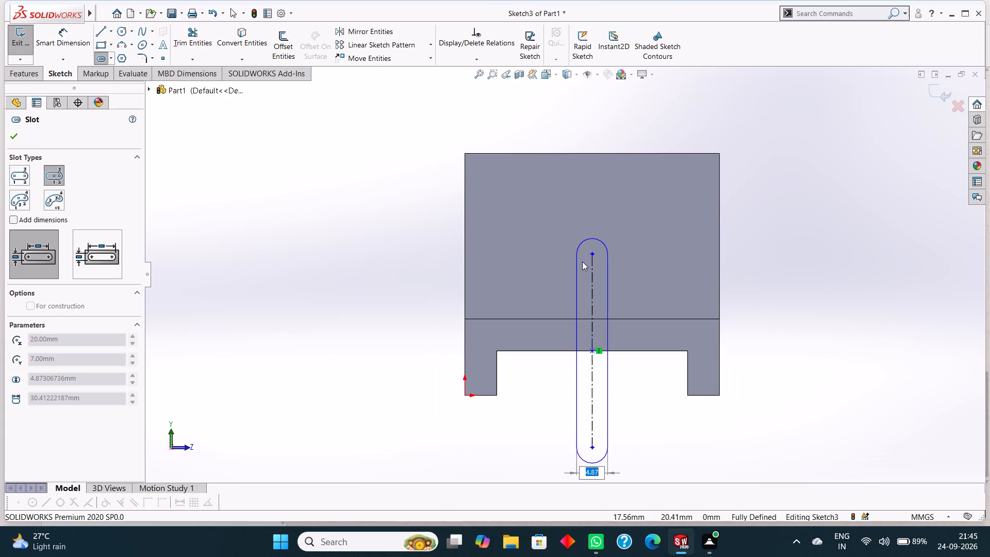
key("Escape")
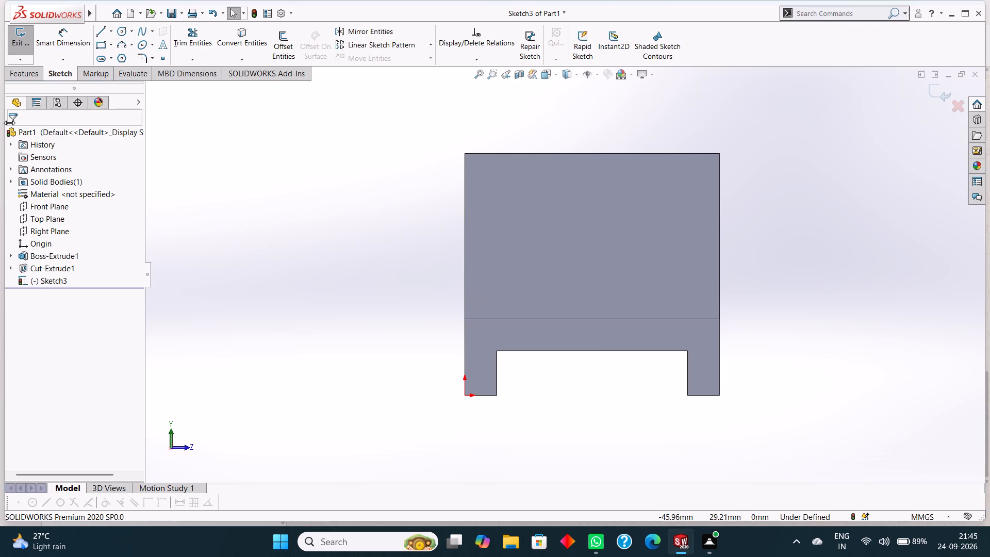
Sketch a vertical straight slot upward from the midpoint of the bottom slot's top edge, about 13 mm between centres and 5.4 mm wide.
left_click(114, 57)
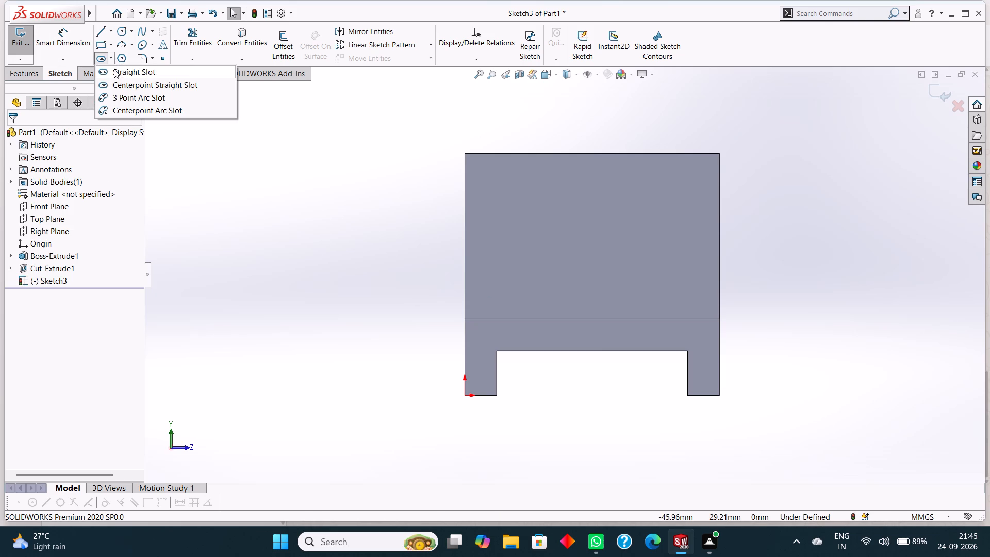
left_click(123, 72)
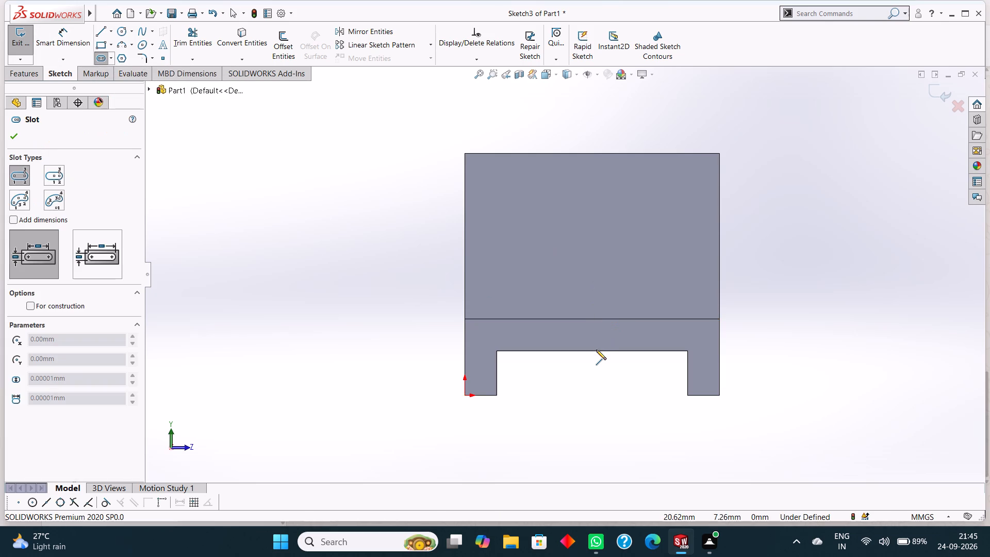
left_click(593, 351)
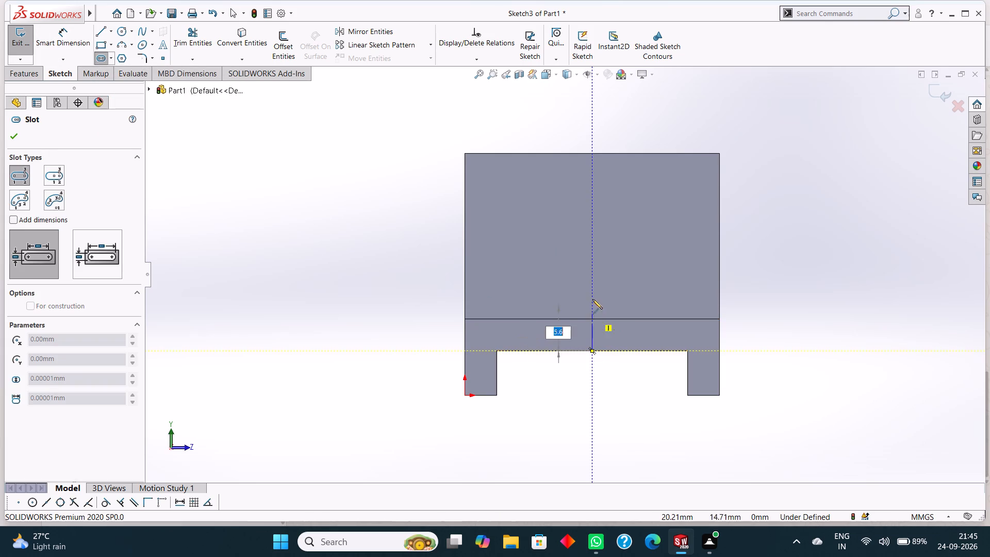
left_click(592, 267)
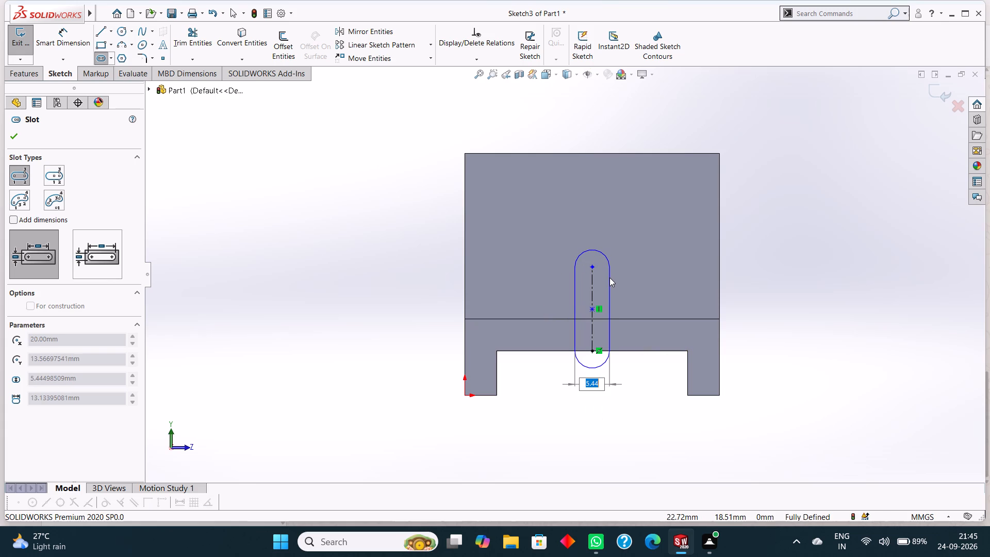
left_click(609, 277)
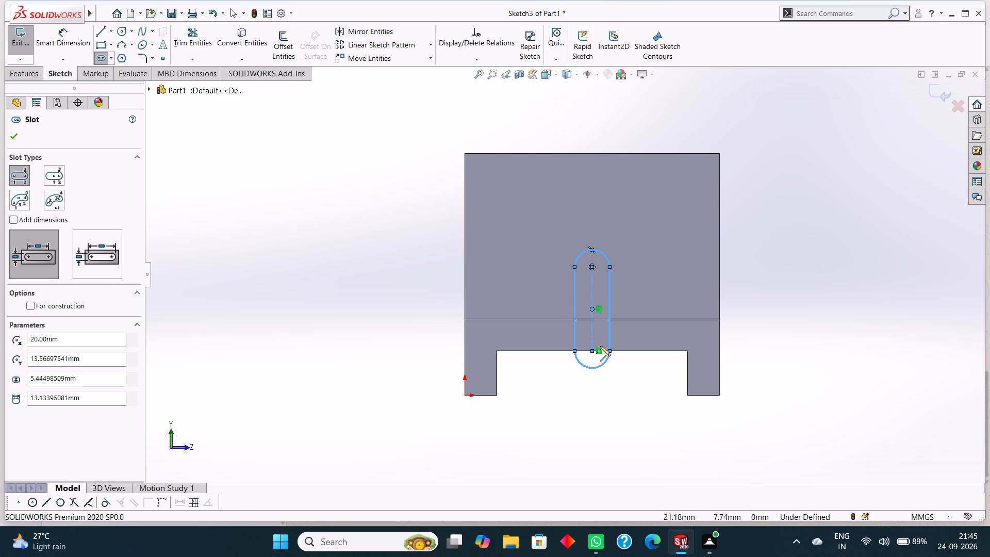
scroll(600, 346, "down", 2)
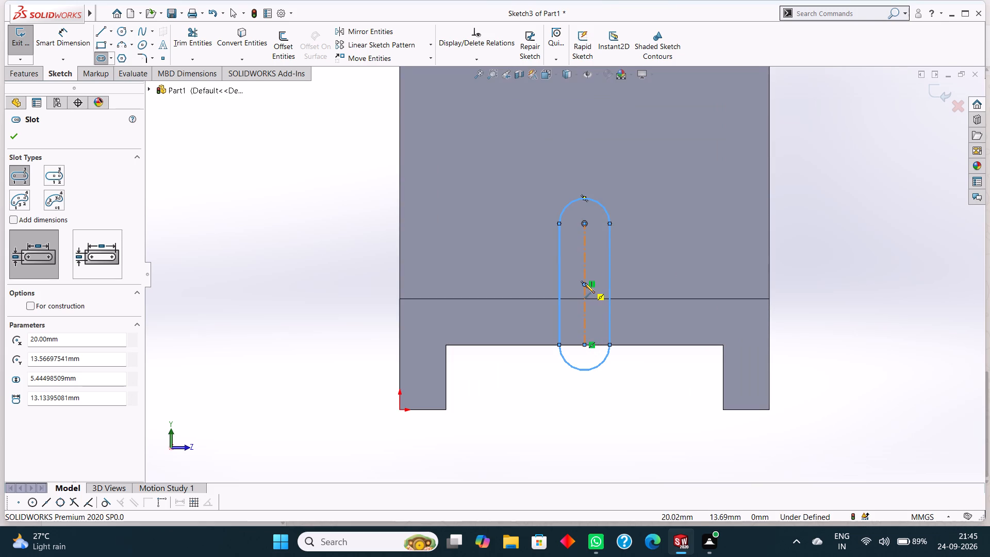
left_click(585, 283)
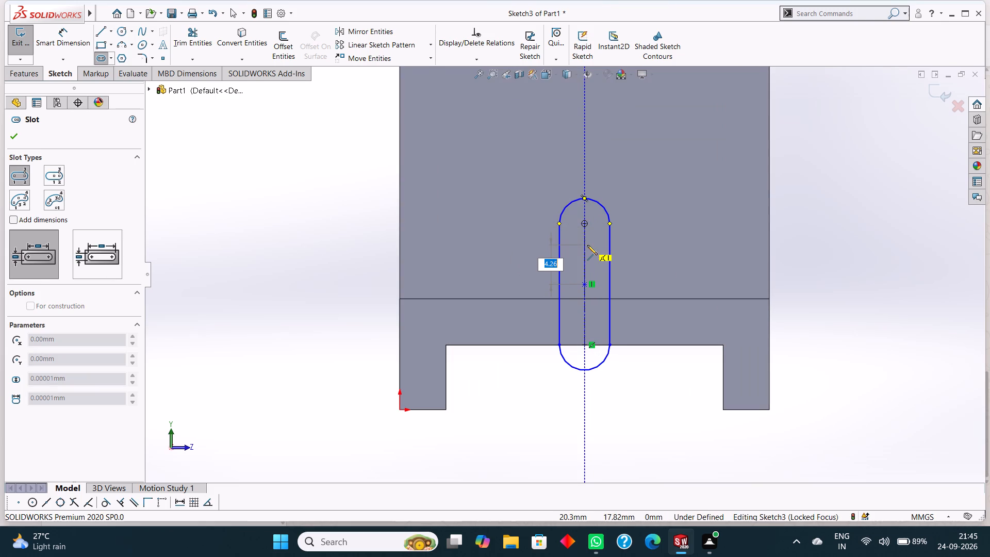
key("Escape")
Dimension the distance between the straight slot's two arc centres as 10 mm.
left_click(73, 30)
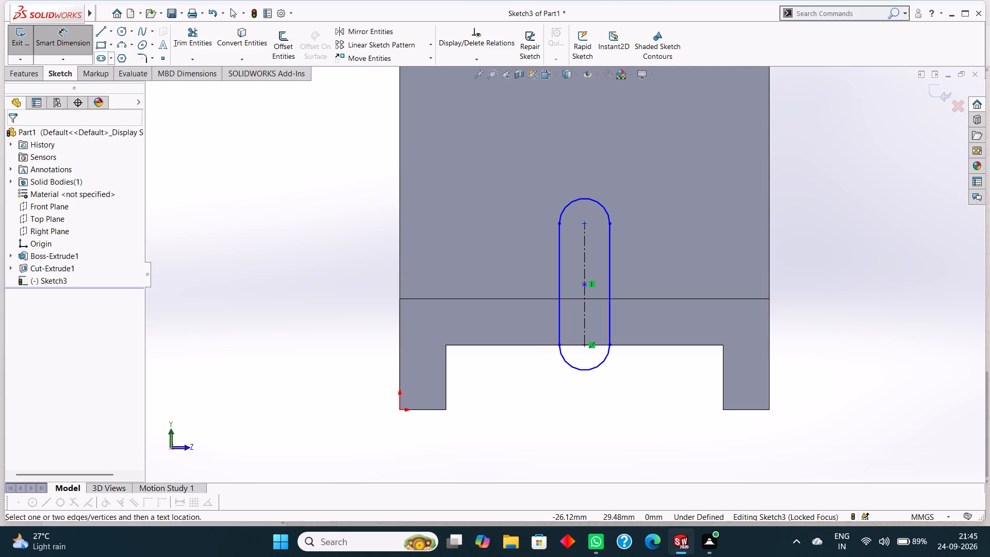
left_click(583, 223)
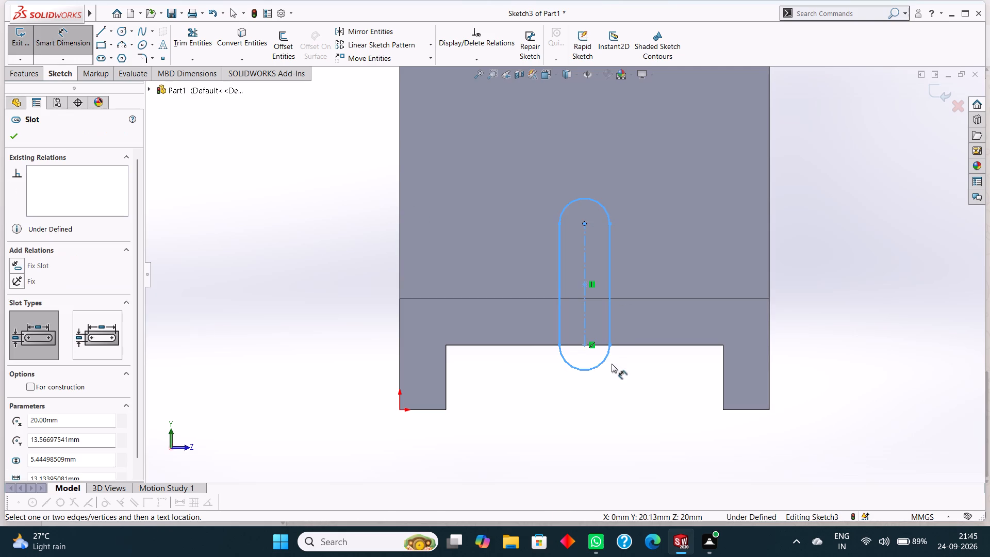
left_click(586, 346)
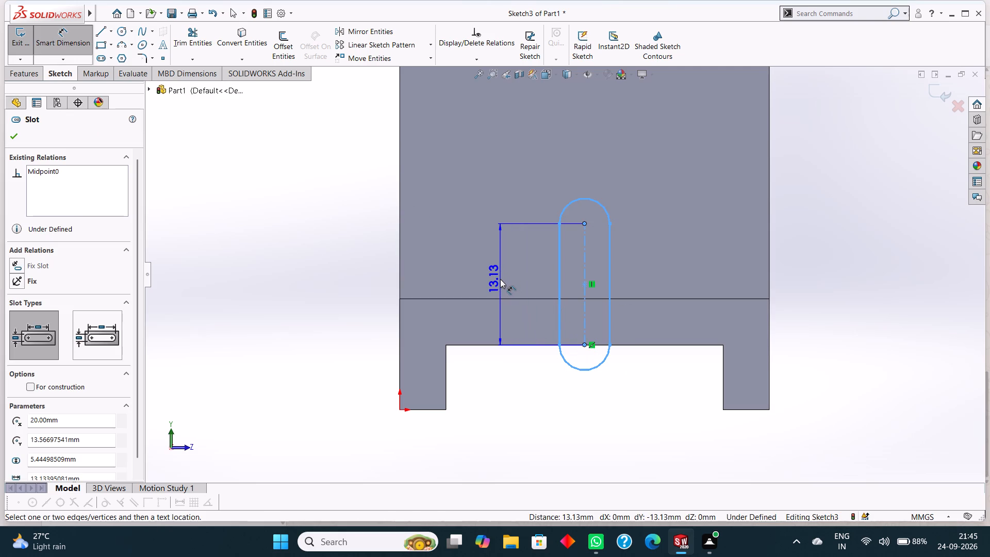
left_click(500, 279)
type("10")
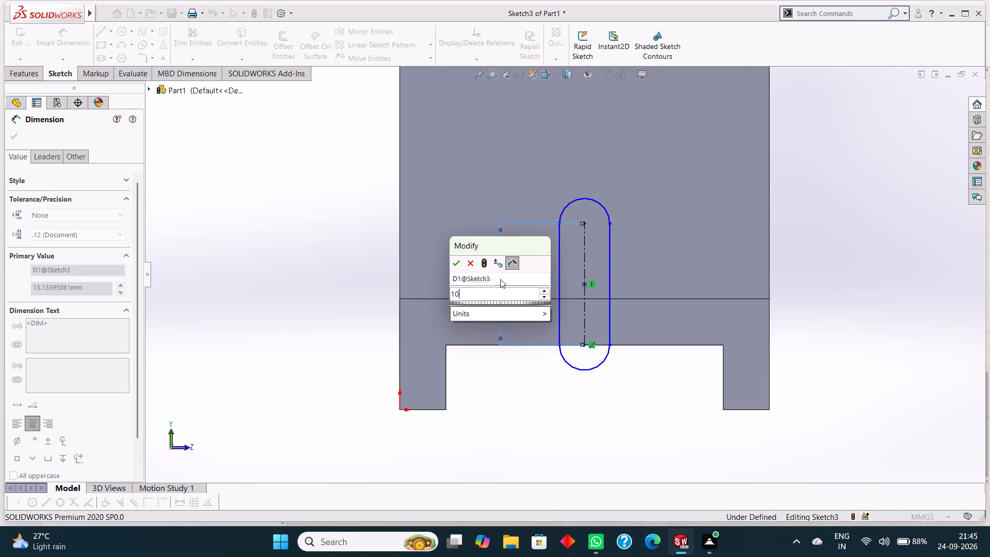
key("Return")
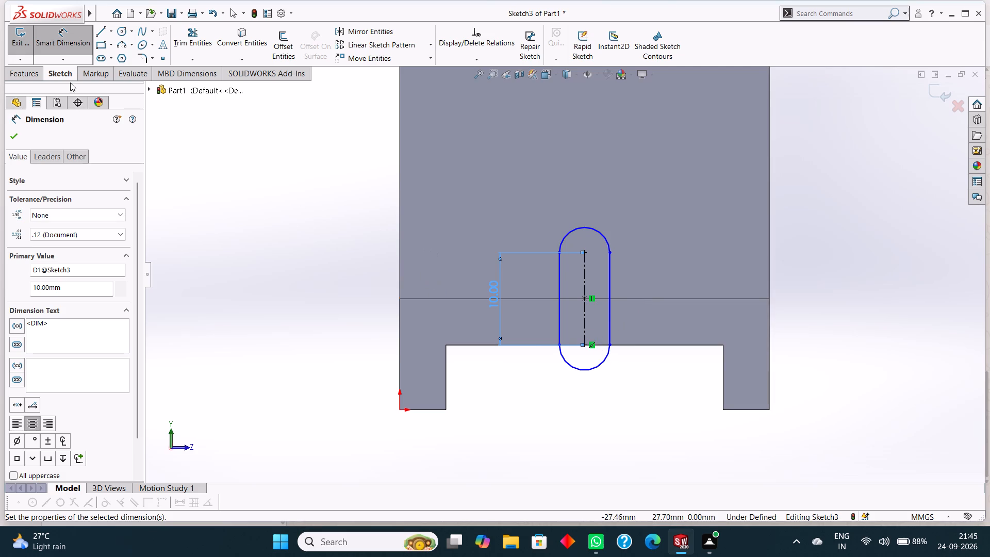
Dimension the straight slot's upper end arc with a 4 mm radius.
left_click(595, 231)
left_click(662, 184)
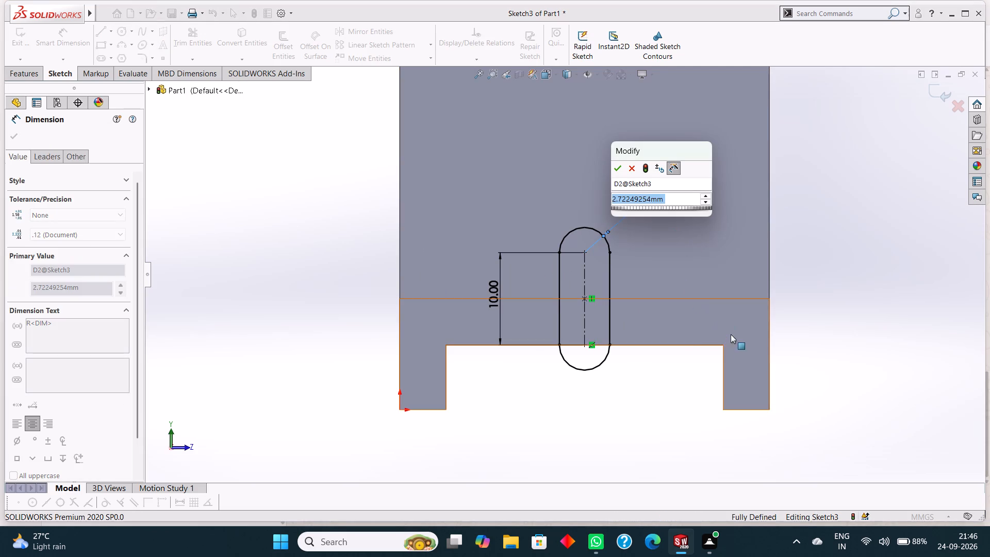
key("4")
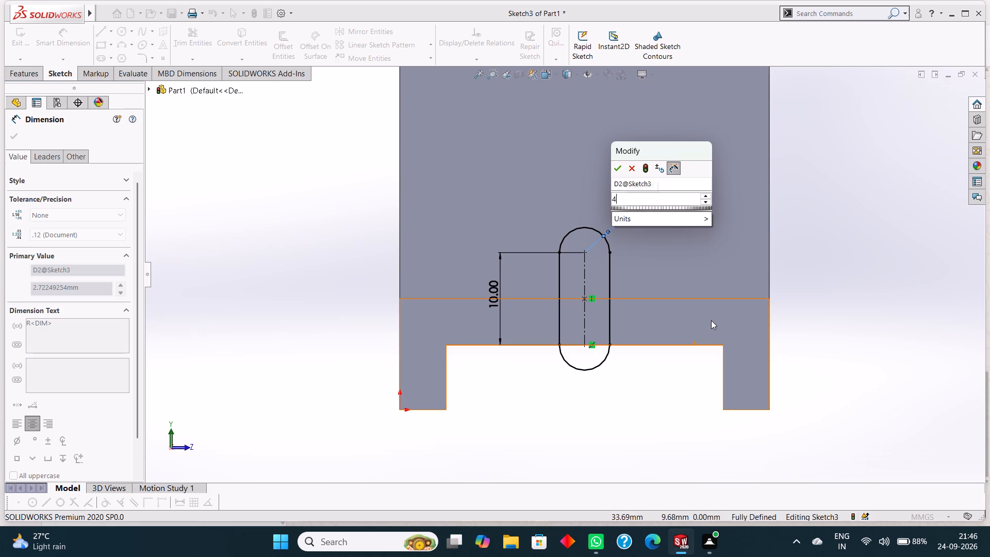
key("Return")
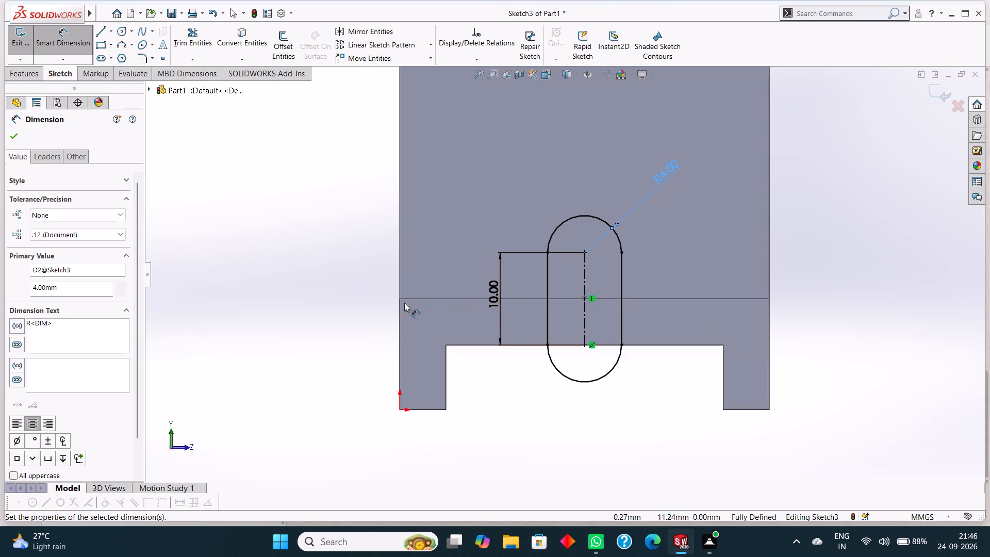
left_click(12, 138)
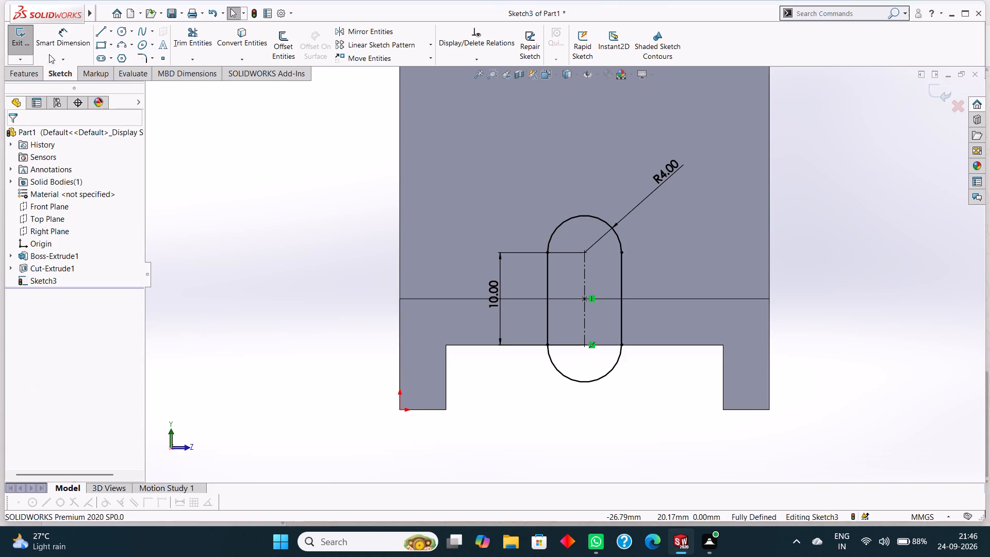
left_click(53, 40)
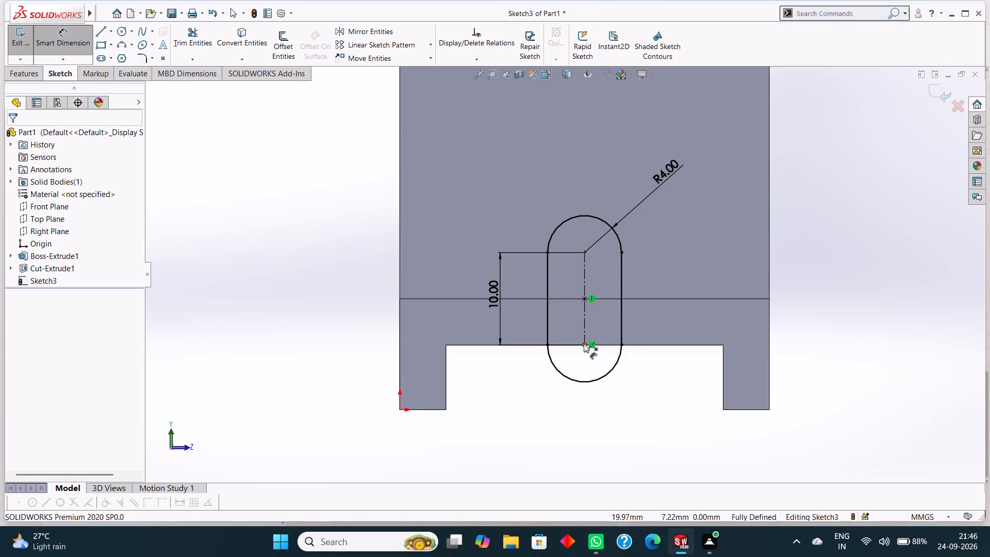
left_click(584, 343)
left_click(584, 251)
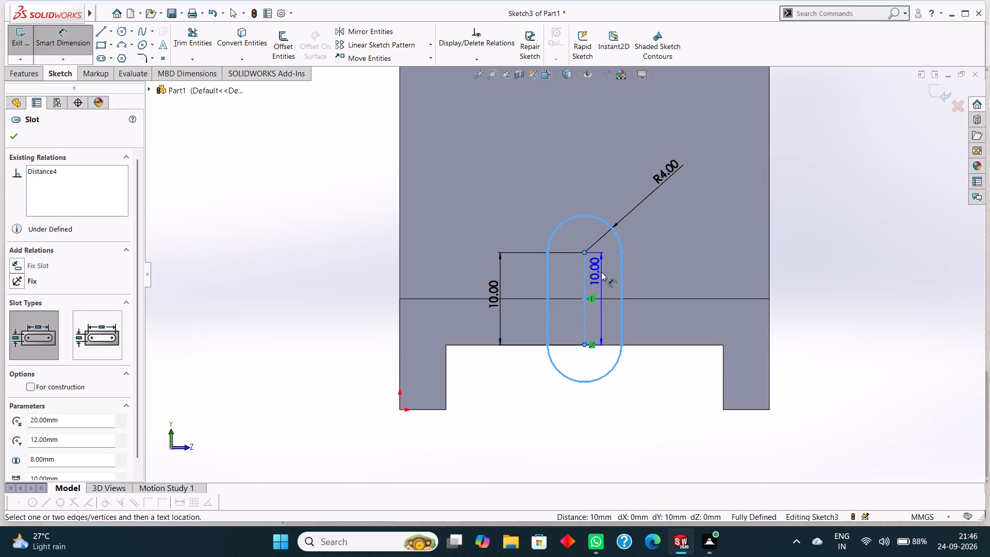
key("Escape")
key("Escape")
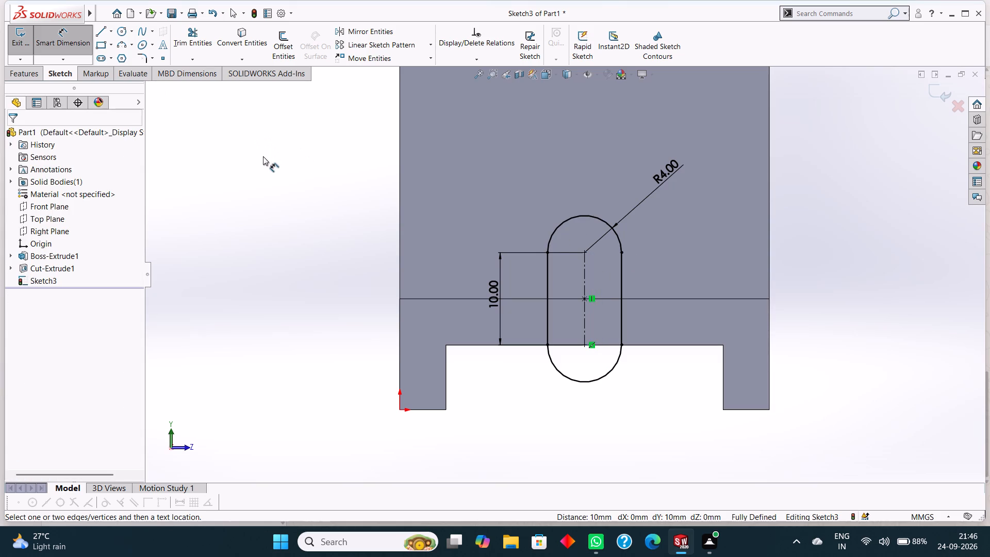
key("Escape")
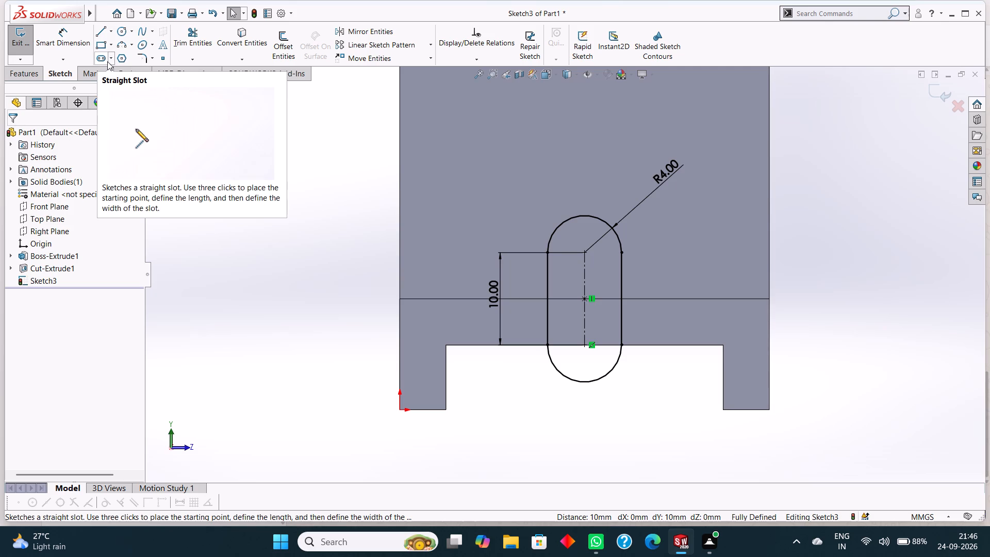
Sketch a larger centerpoint straight slot around the first, sharing its midpoint and upper arc centre, about 10.4 mm wide.
left_click(109, 61)
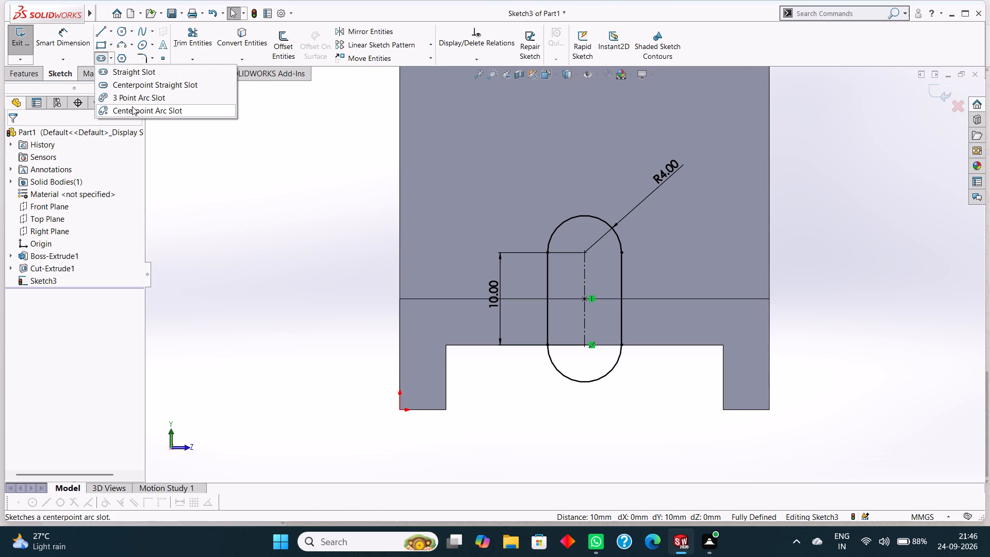
left_click(132, 83)
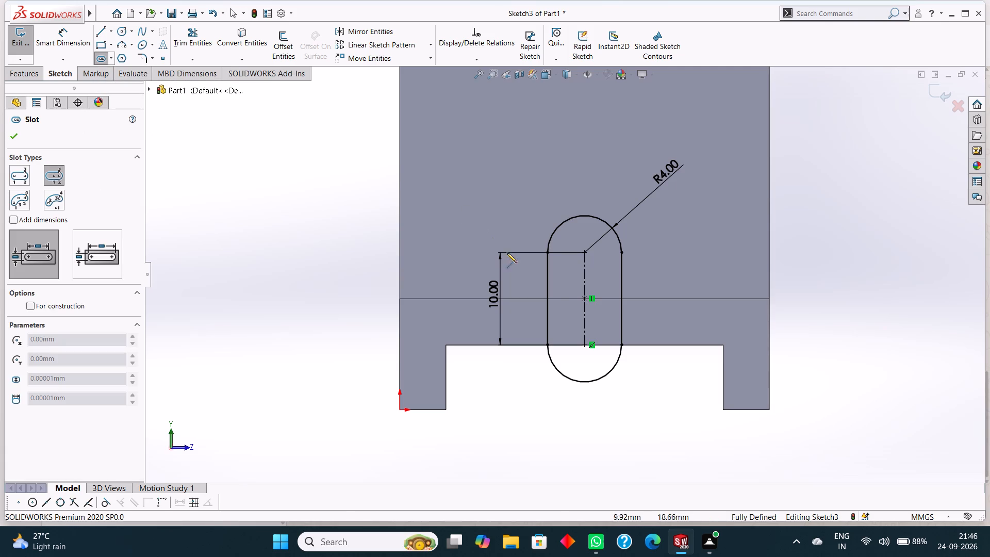
left_click(584, 298)
left_click(584, 252)
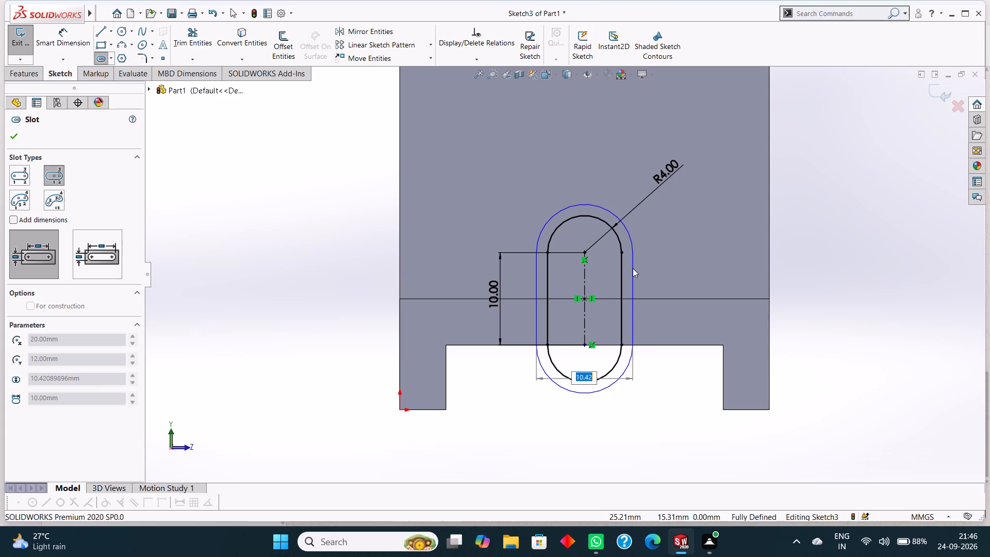
left_click(633, 268)
left_click(9, 136)
Dimension the outer slot's upper end arc with a 7 mm radius.
left_click(56, 34)
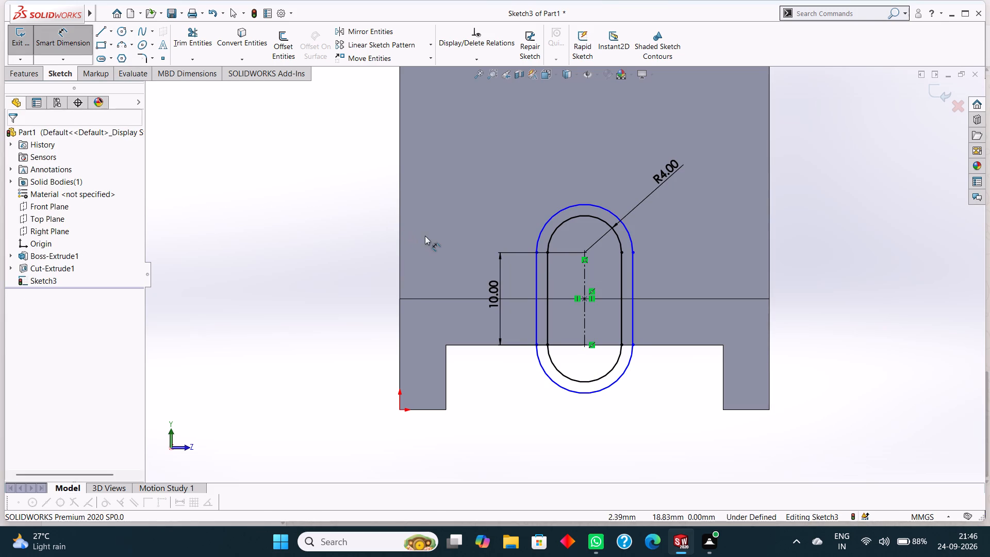
left_click(570, 205)
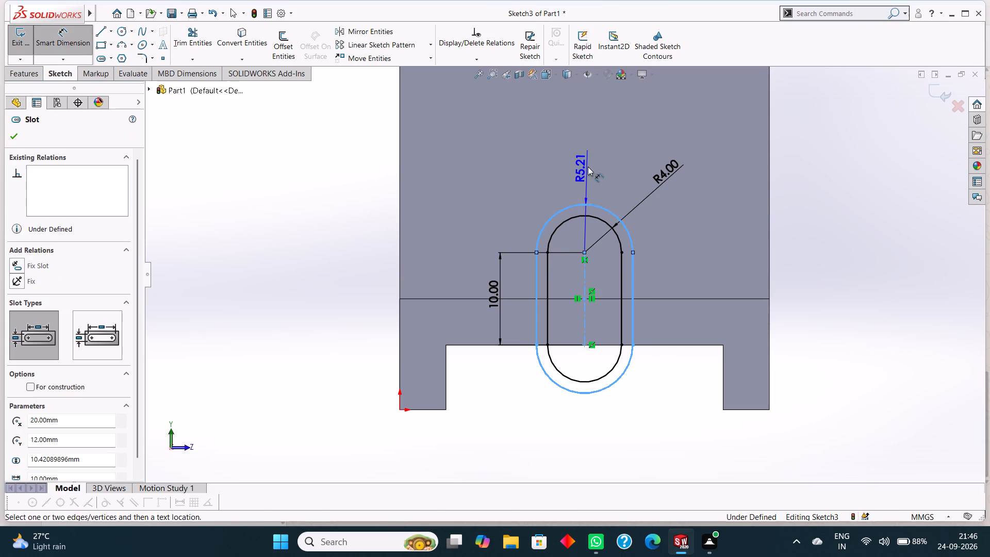
left_click(617, 157)
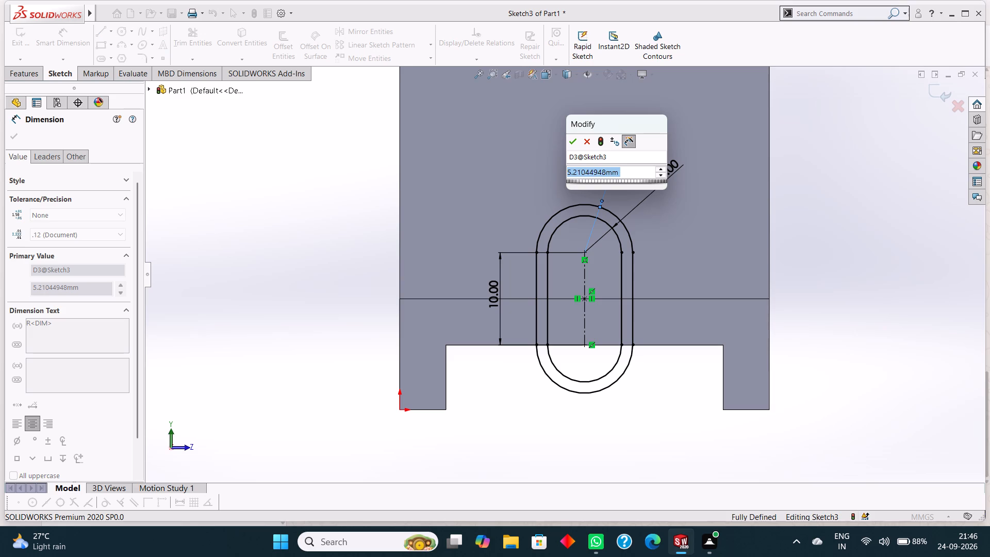
key("7")
key("Return")
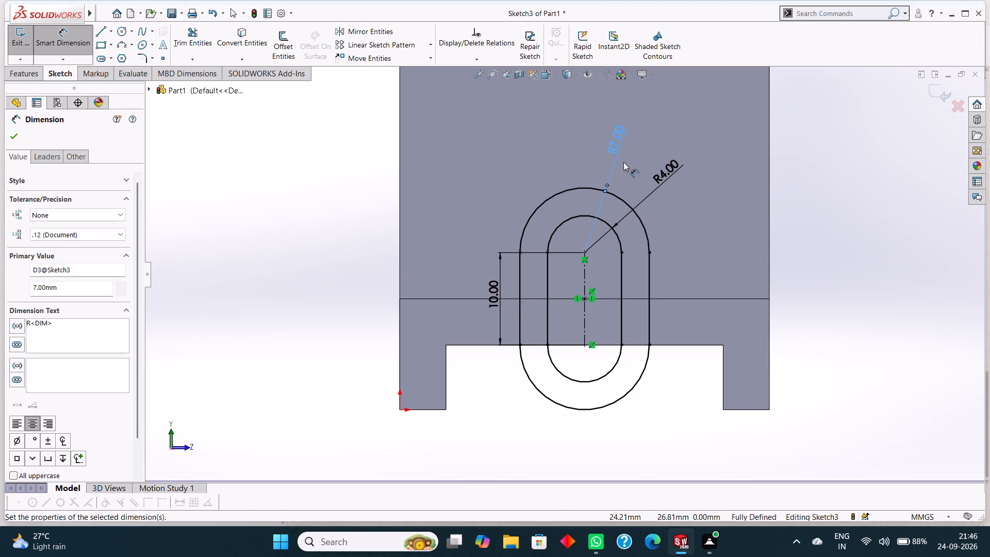
left_click(21, 140)
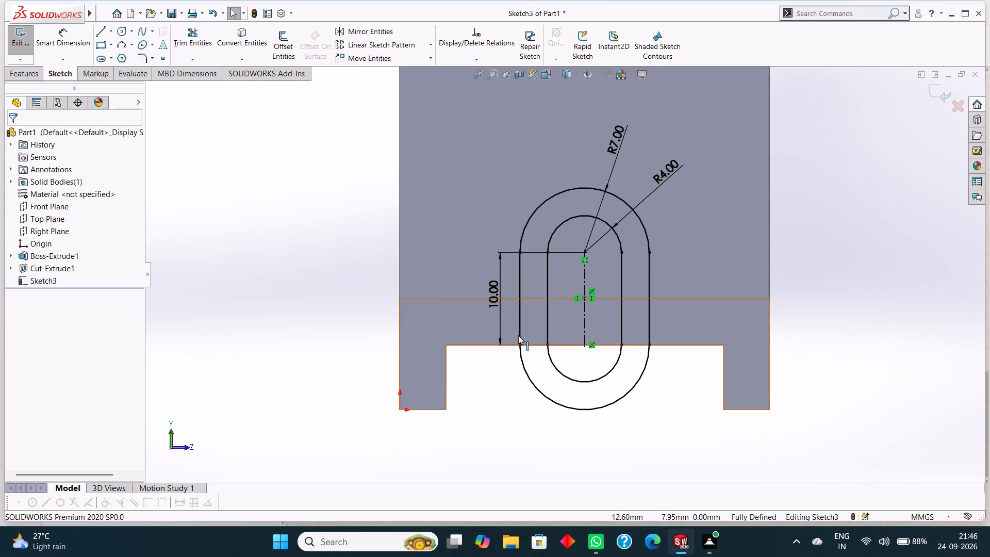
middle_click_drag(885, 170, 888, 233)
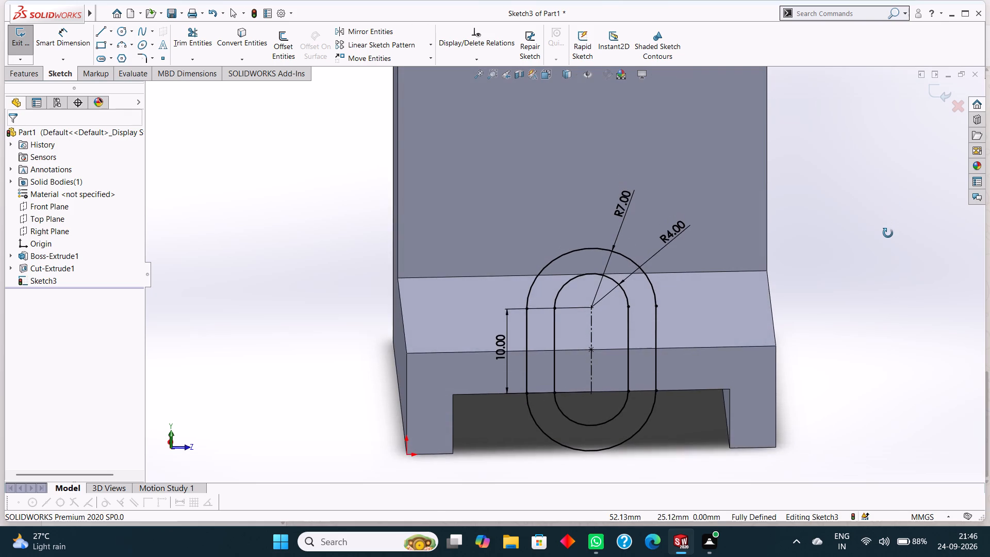
Inspect the concentric R4 and R7 slot sketch on the part's end face from several angles.
middle_click_drag(888, 233, 889, 233)
scroll(889, 233, "down", 1)
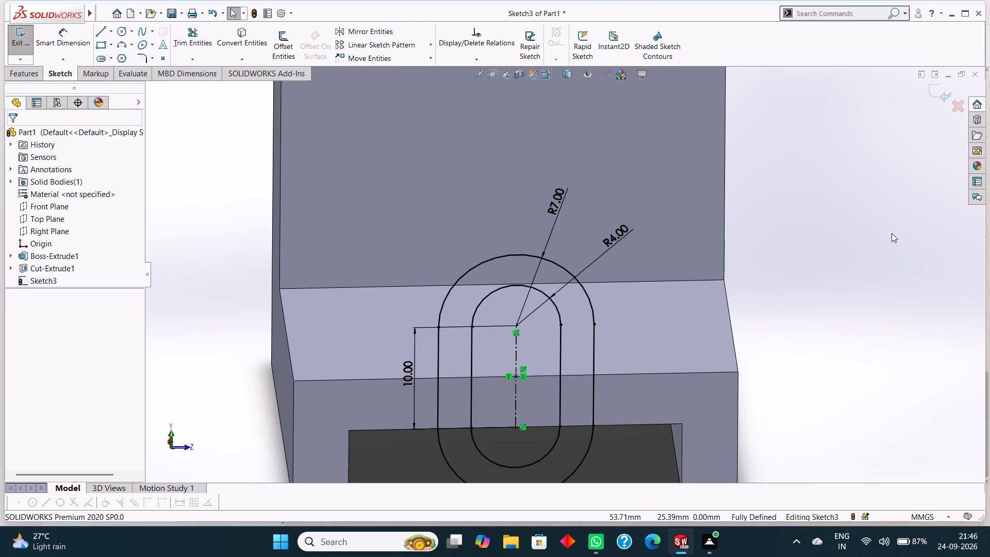
scroll(892, 233, "up", 2)
scroll(876, 277, "up", 2)
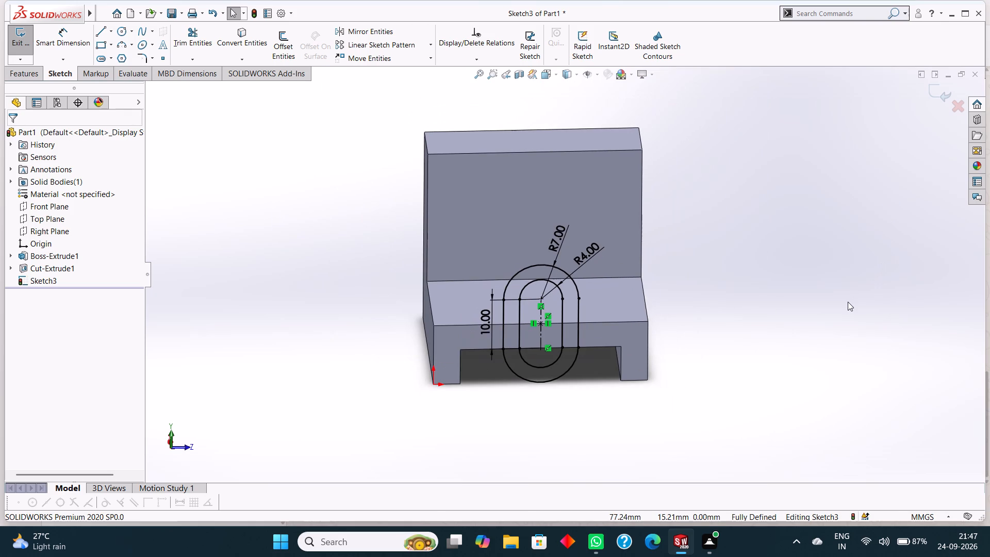
middle_click_drag(848, 302, 856, 265)
scroll(848, 302, "down", 1)
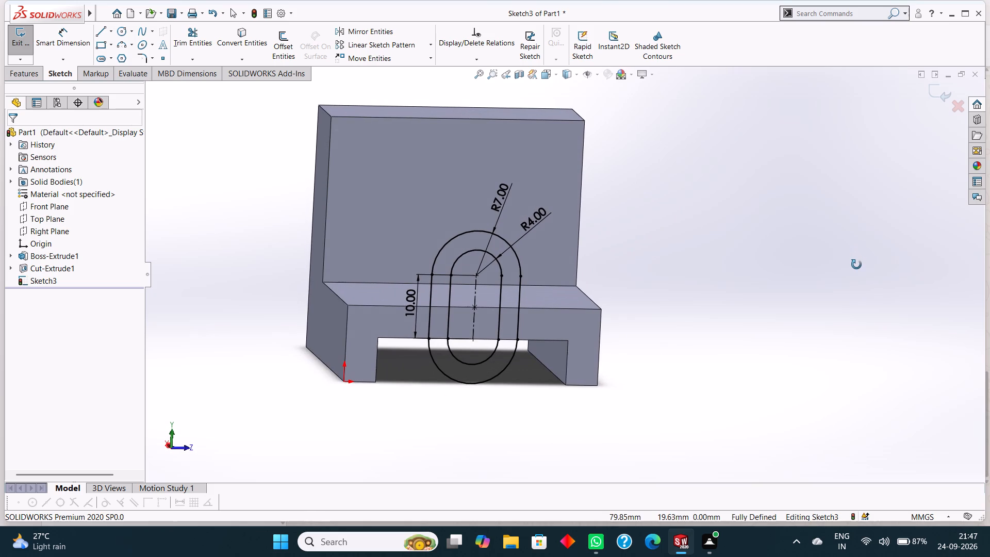
middle_click_drag(856, 265, 854, 258)
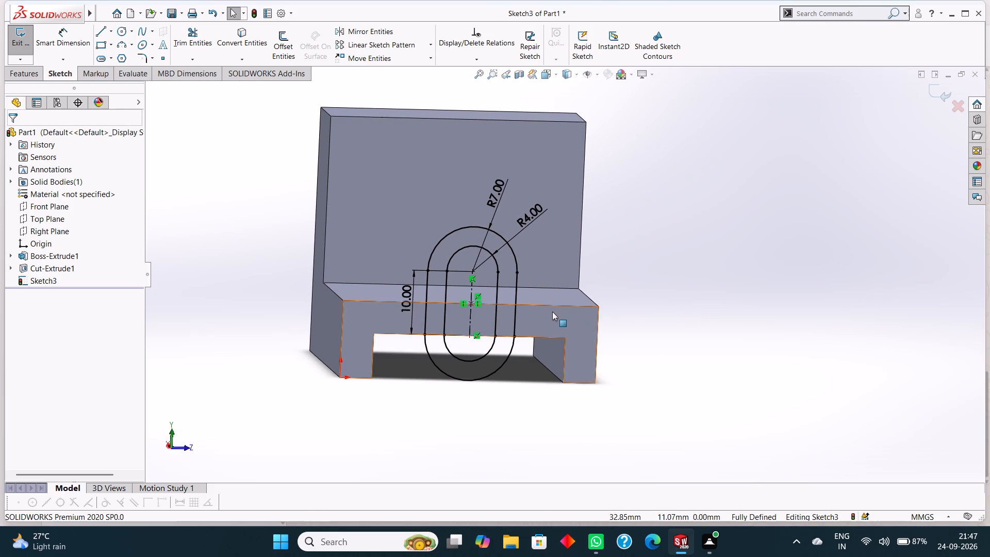
scroll(552, 312, "down", 3)
scroll(426, 320, "up", 3)
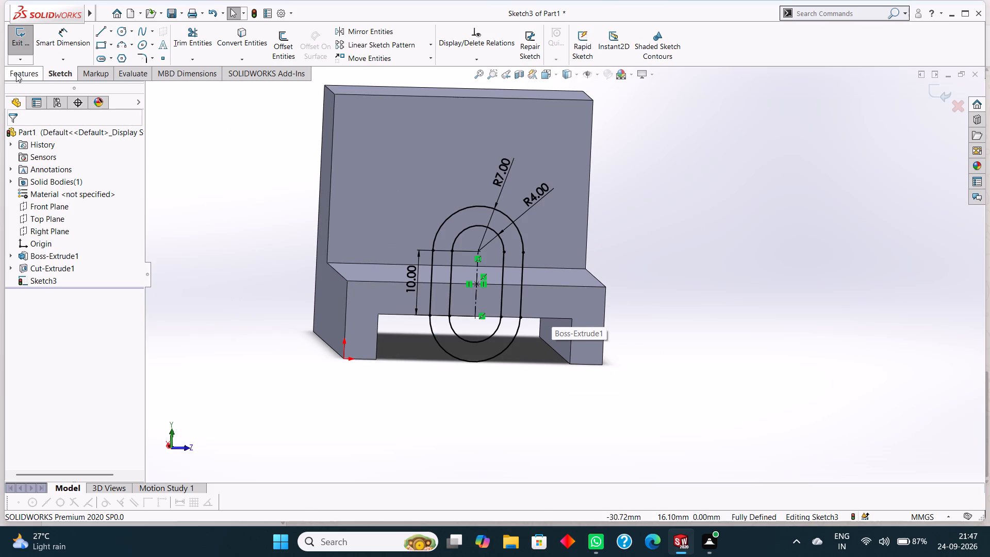
Set up a blind boss extrusion of the concentric slot sketch, reversed toward the part's upright wall, with a 12 mm depth.
left_click(22, 74)
left_click(57, 72)
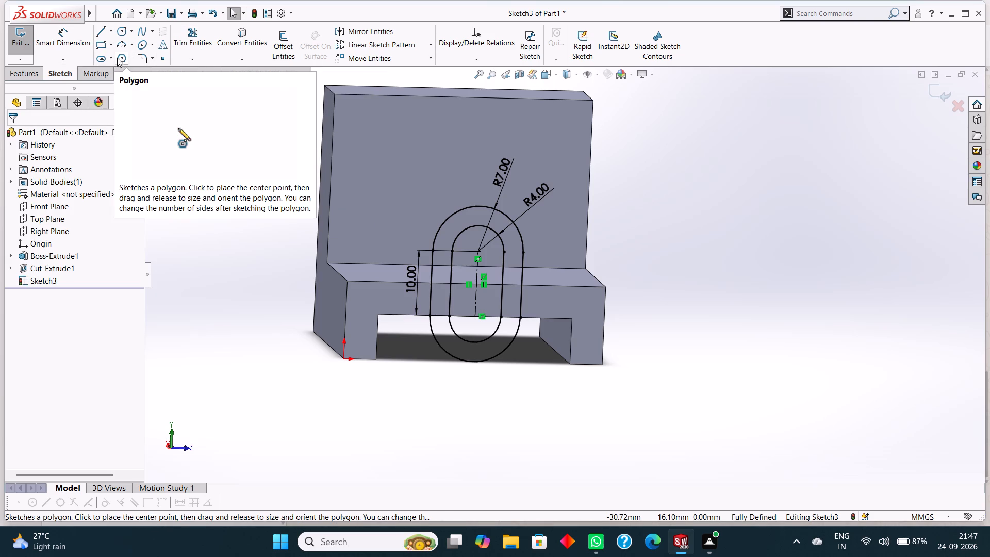
left_click(32, 72)
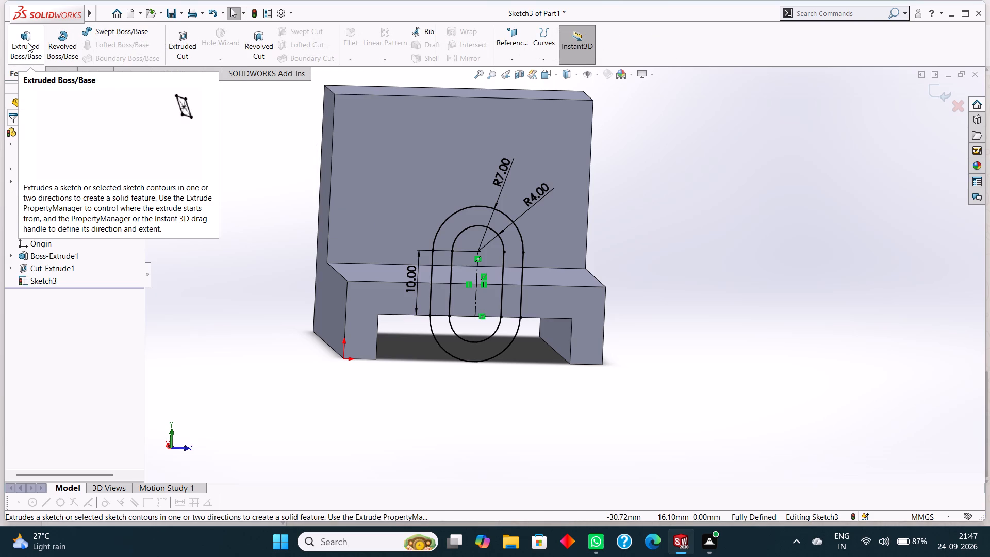
left_click(28, 43)
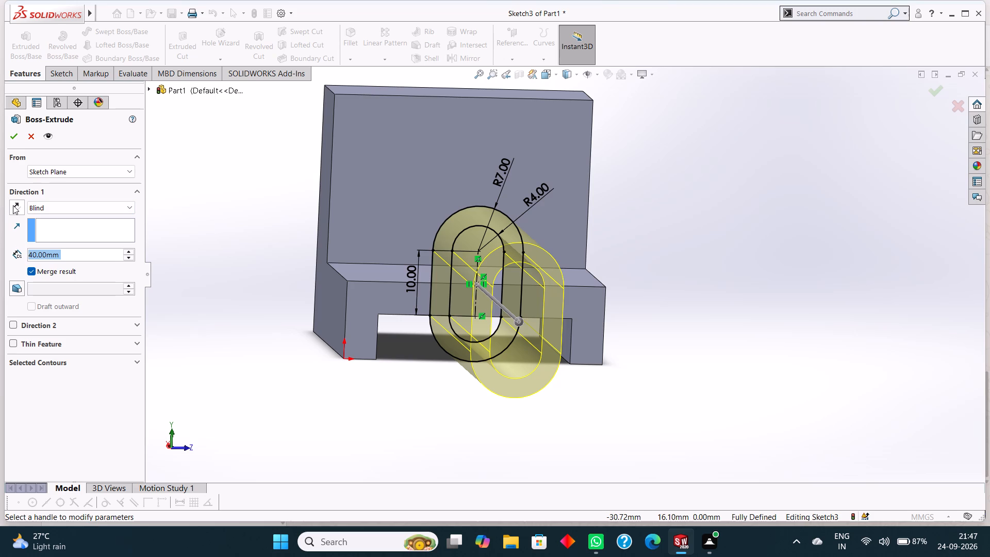
left_click(13, 205)
middle_click_drag(684, 253, 756, 293)
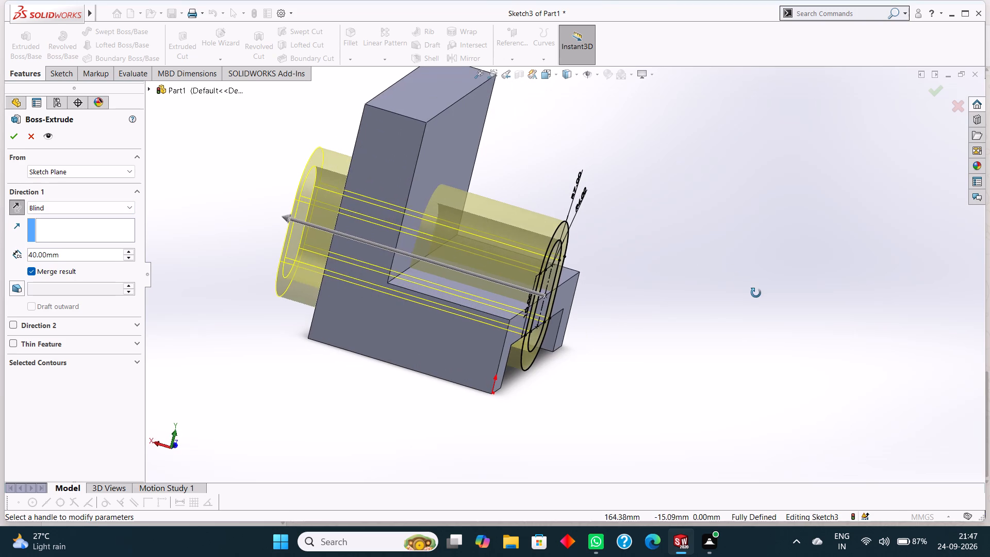
middle_click_drag(756, 293, 752, 292)
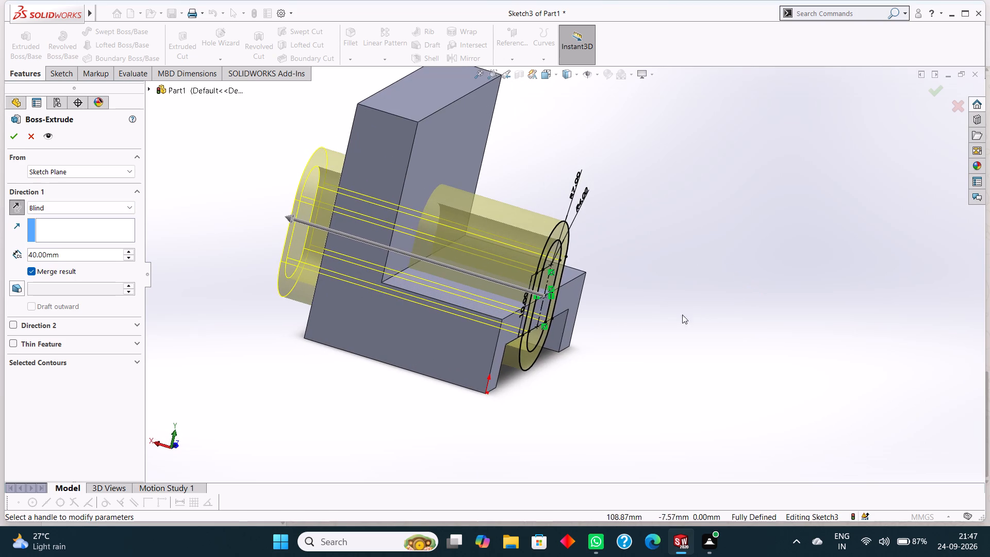
scroll(522, 340, "up", 2)
scroll(522, 340, "down", 1)
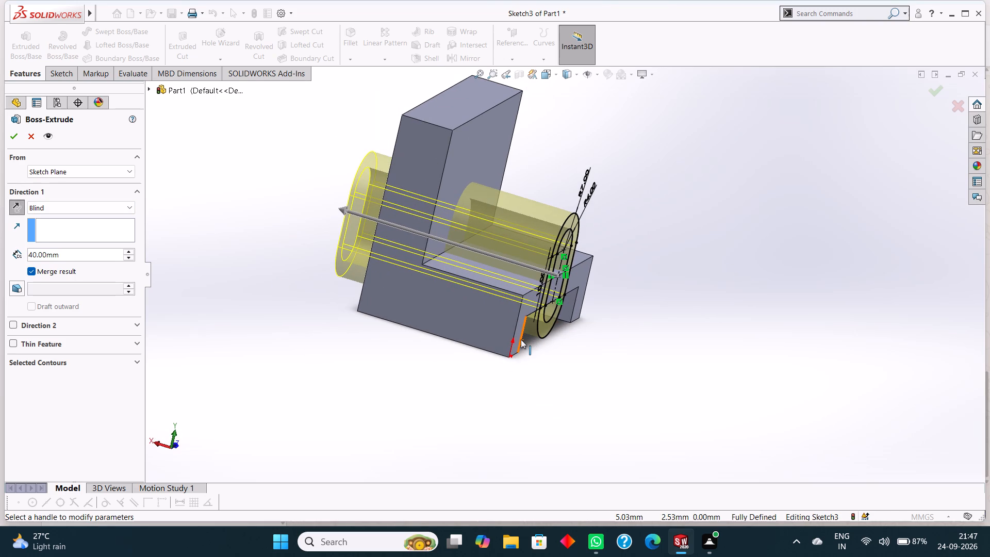
scroll(521, 339, "up", 1)
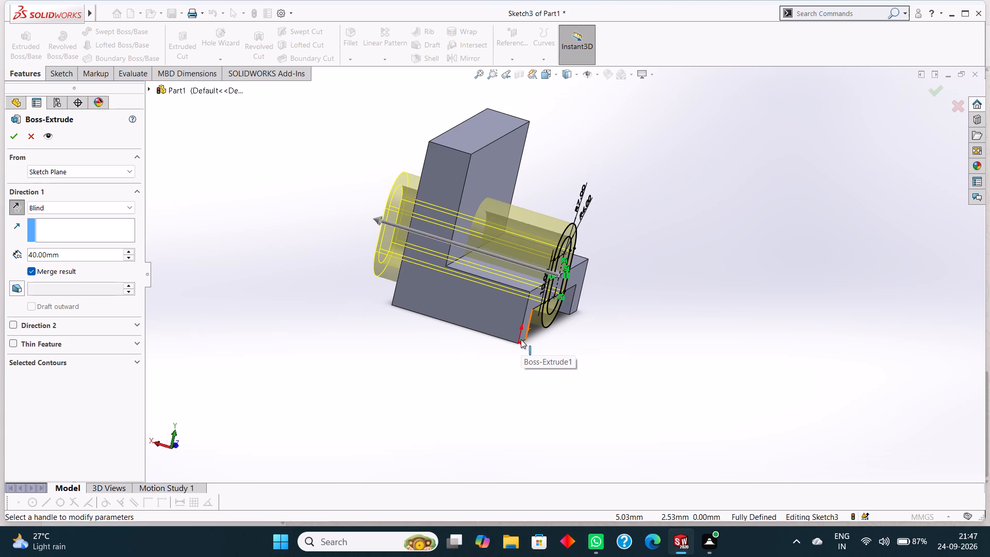
scroll(521, 339, "down", 1)
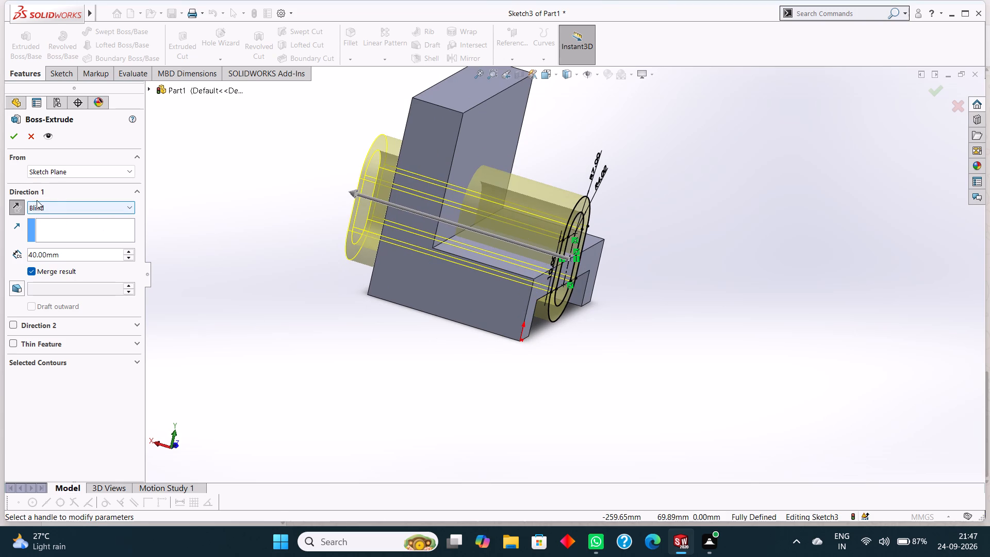
left_click_drag(73, 254, 0, 243)
type("12")
key("Return")
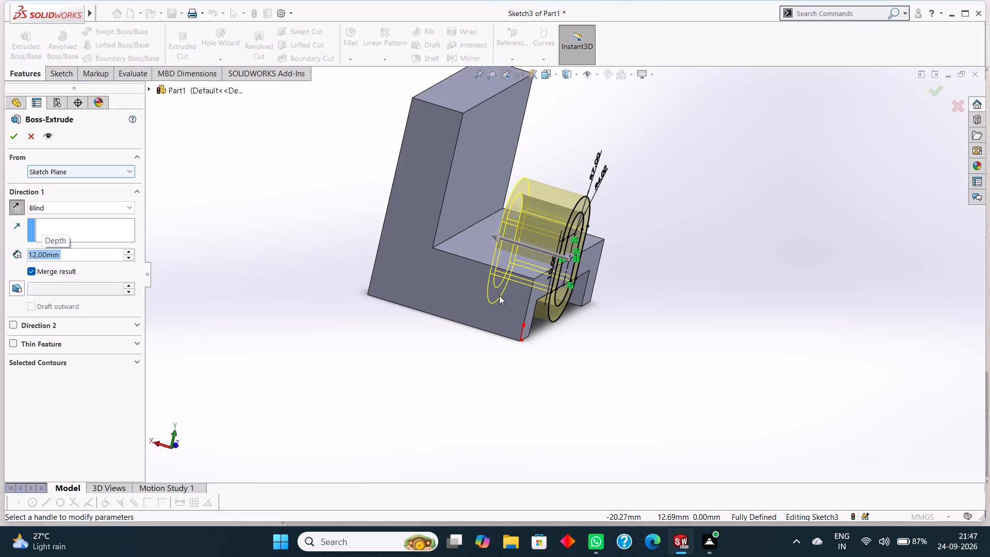
Check the reversed slot extrusion's preview against the L-shaped body and open its depth value for editing.
scroll(513, 268, "down", 4)
middle_click_drag(828, 235, 856, 233)
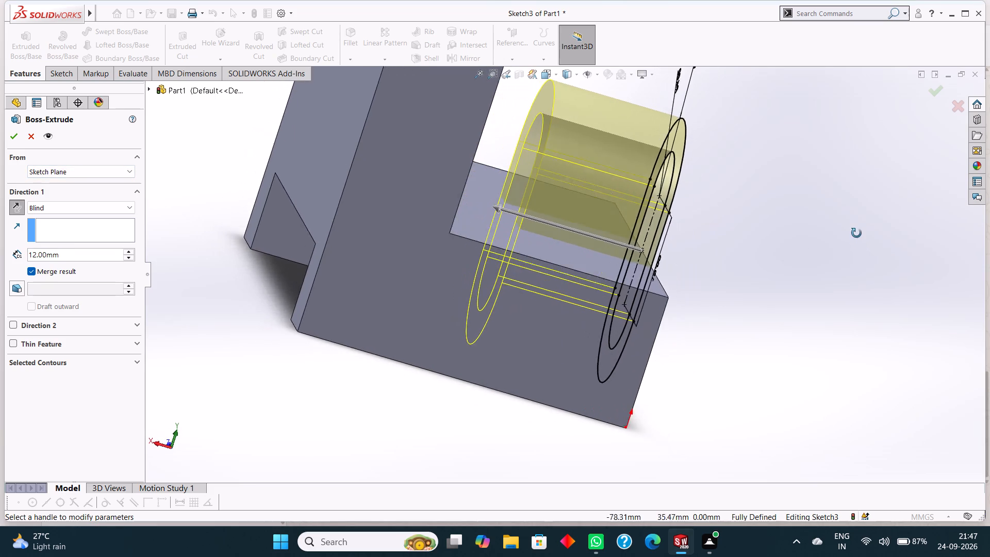
middle_click_drag(856, 233, 846, 237)
scroll(846, 237, "down", 1)
scroll(824, 266, "up", 4)
middle_click_drag(819, 272, 808, 265)
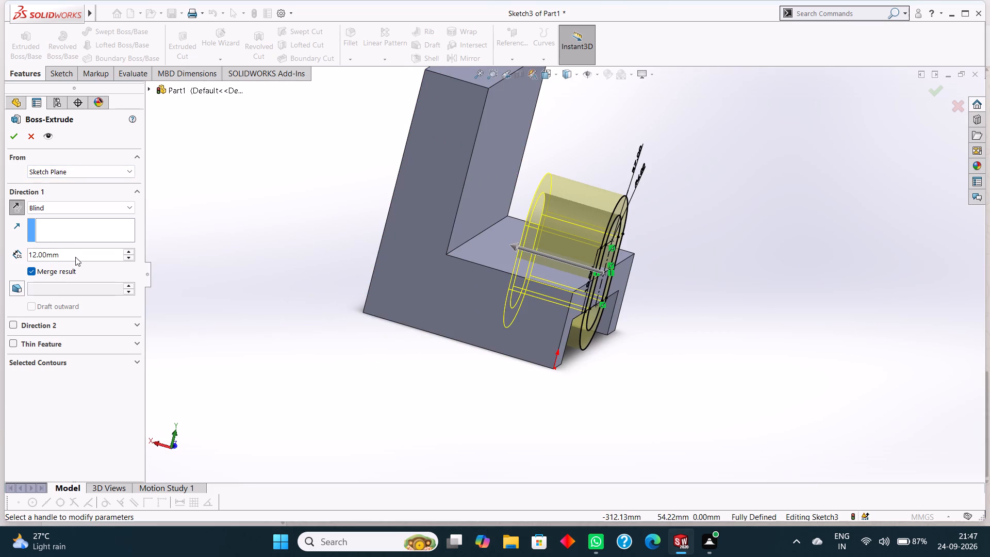
left_click(76, 256)
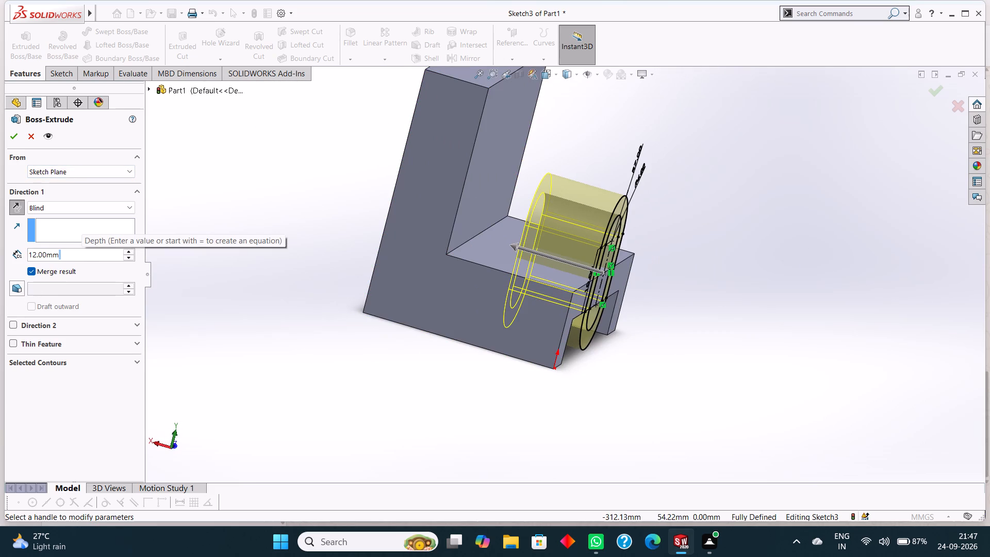
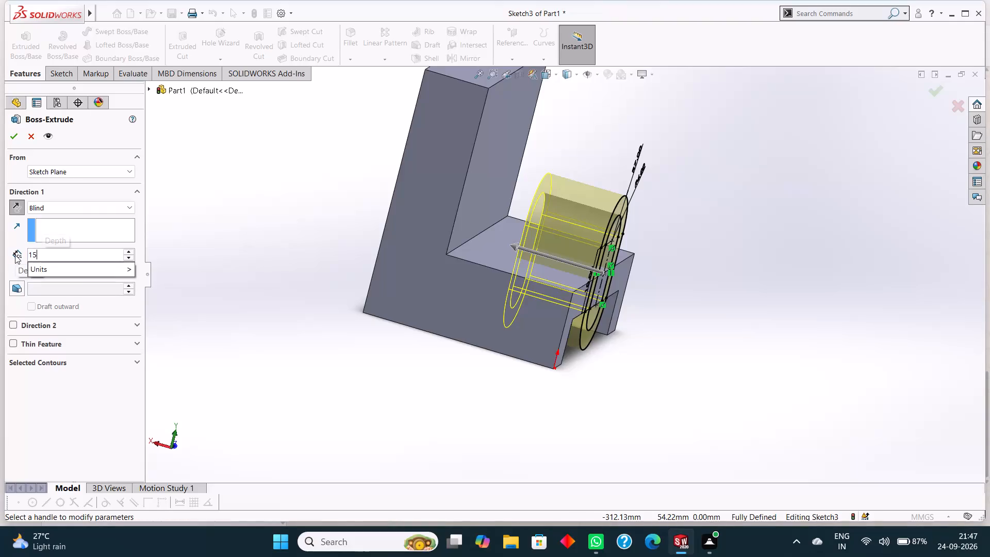
Try a 15 mm depth for the concentric slot boss, then set it to 20 mm and finish the extrusion.
key("Return")
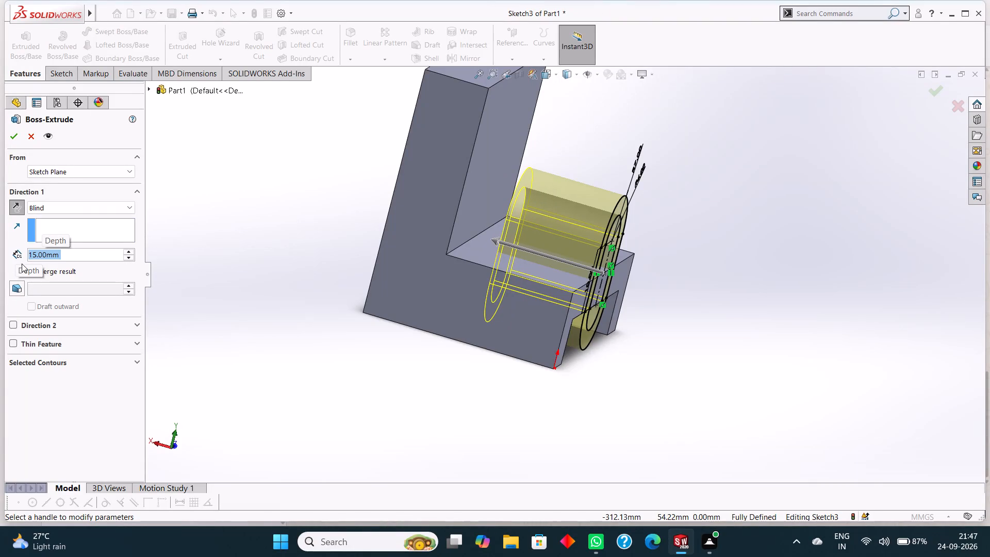
type("20")
key("Return")
scroll(443, 257, "down", 3)
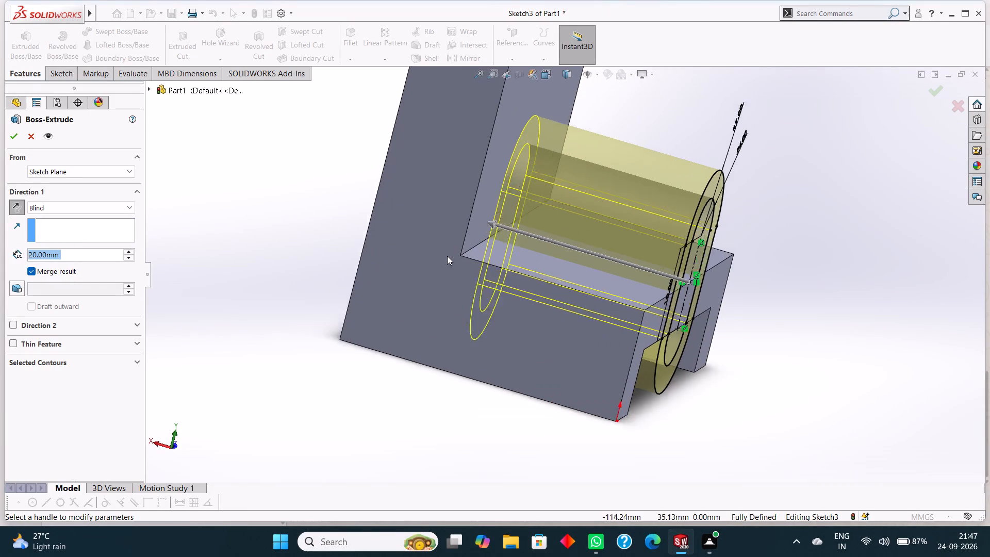
scroll(695, 323, "up", 2)
scroll(791, 346, "up", 2)
middle_click_drag(774, 336, 790, 349)
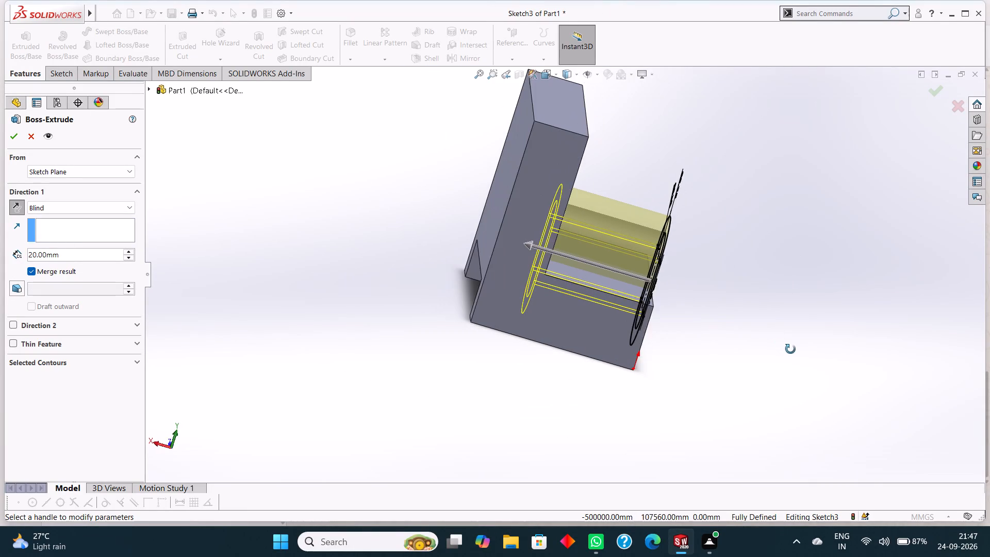
middle_click_drag(790, 349, 780, 349)
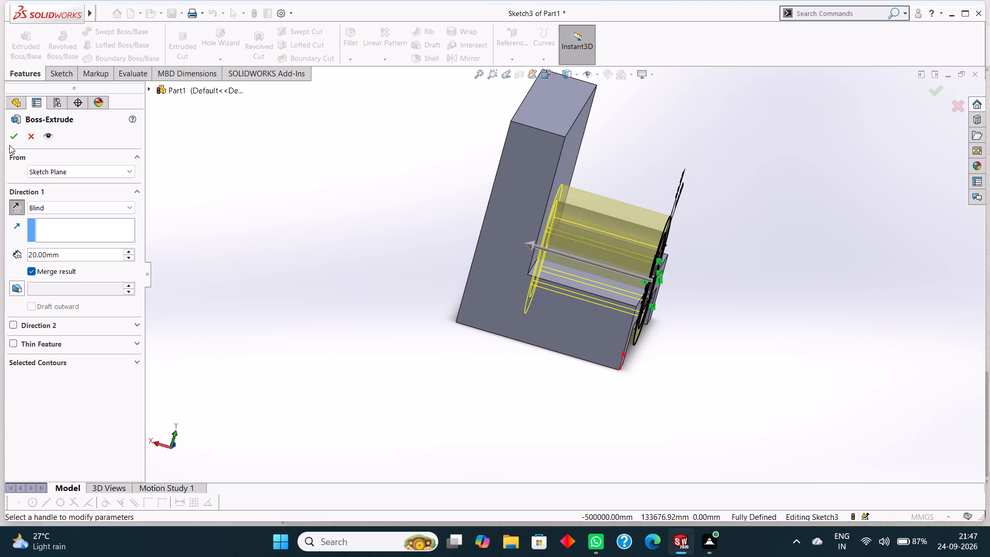
left_click(9, 137)
left_click(350, 297)
On the part's front end face, sketch a closed four-line rectangle 8 mm wide across the material blocking the inner slot.
scroll(624, 351, "down", 1)
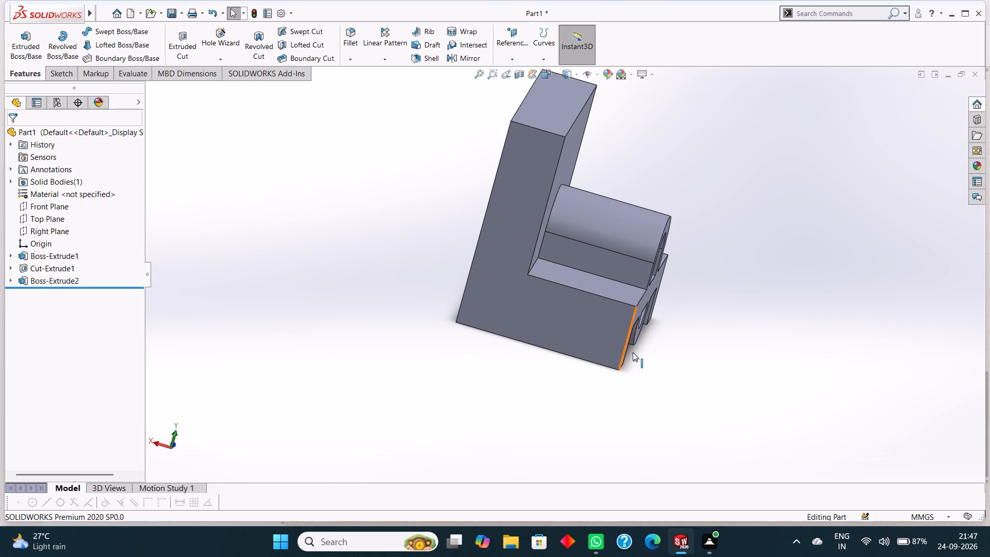
middle_click_drag(616, 352, 546, 335)
left_click(733, 276)
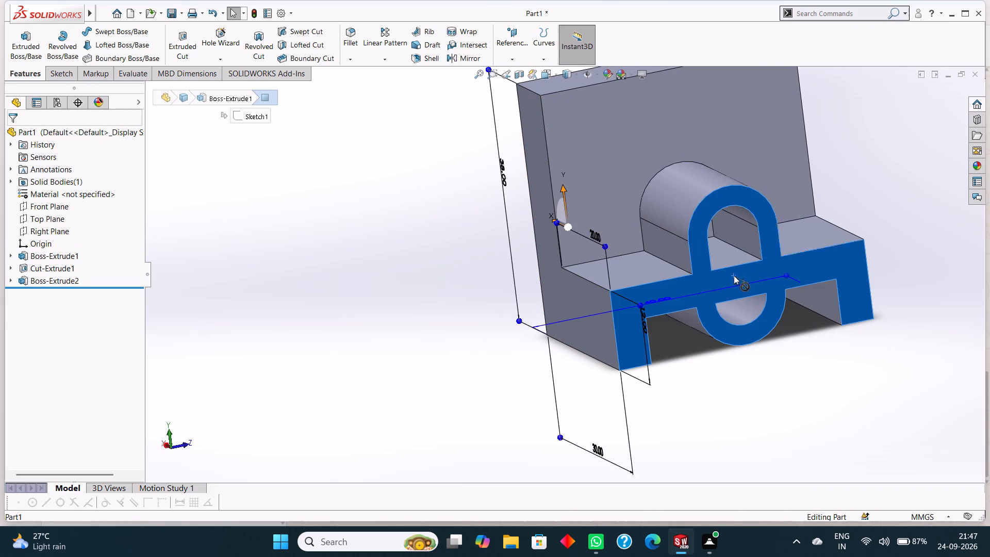
key("ctrl+8")
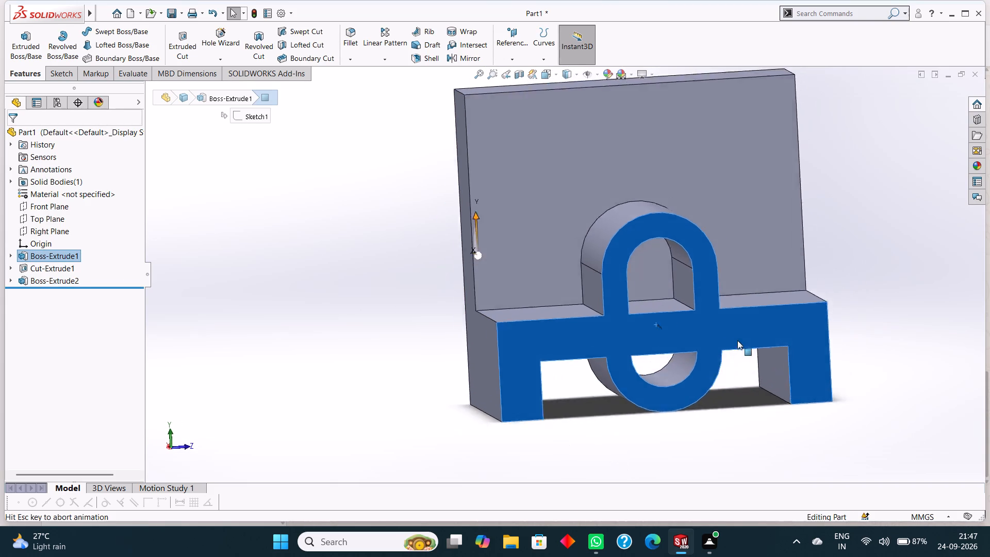
right_click(597, 353)
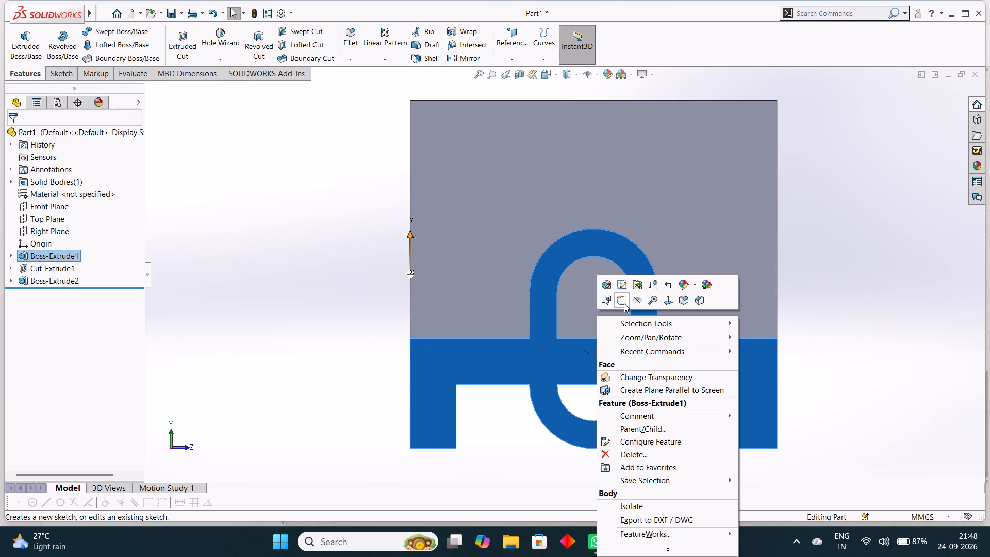
left_click(624, 303)
key("Escape")
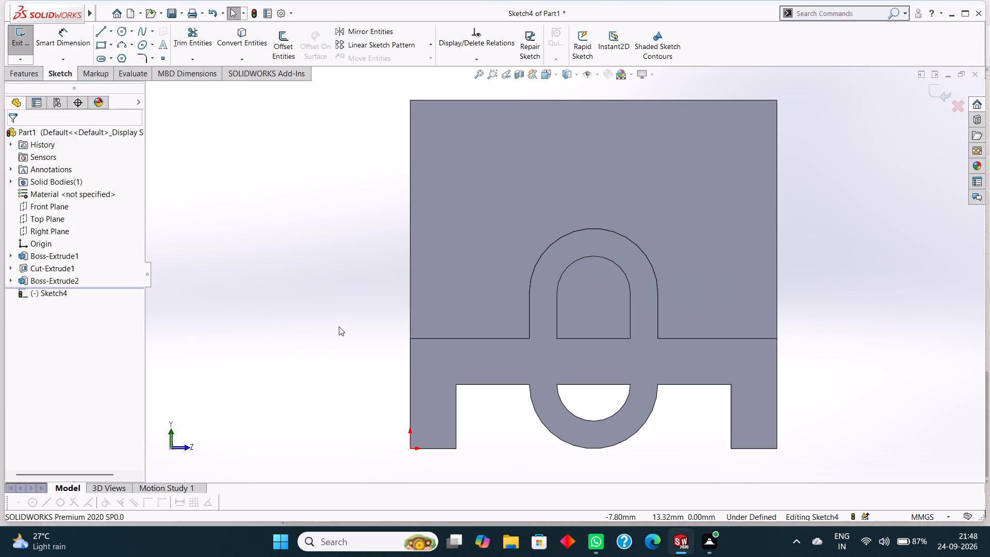
left_click(98, 34)
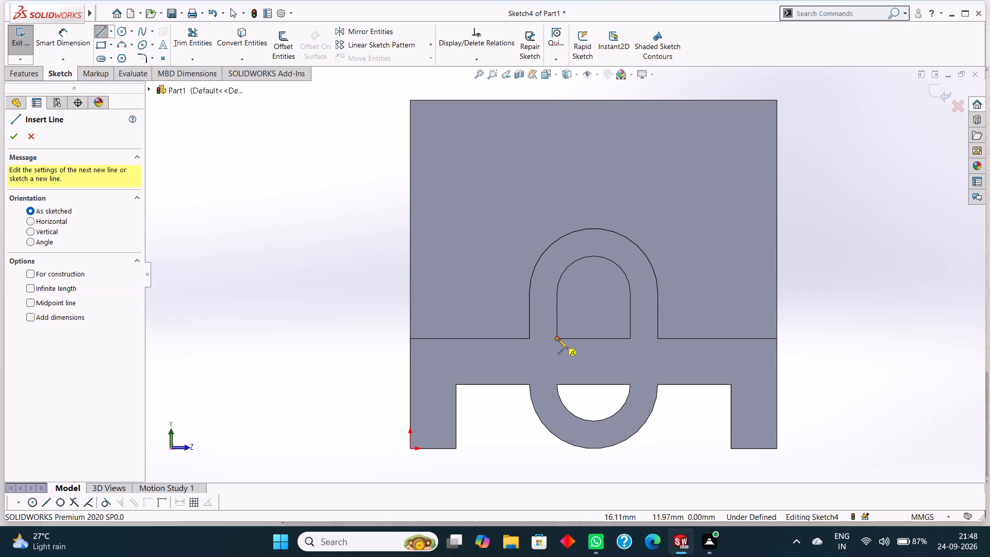
left_click(558, 338)
left_click(555, 386)
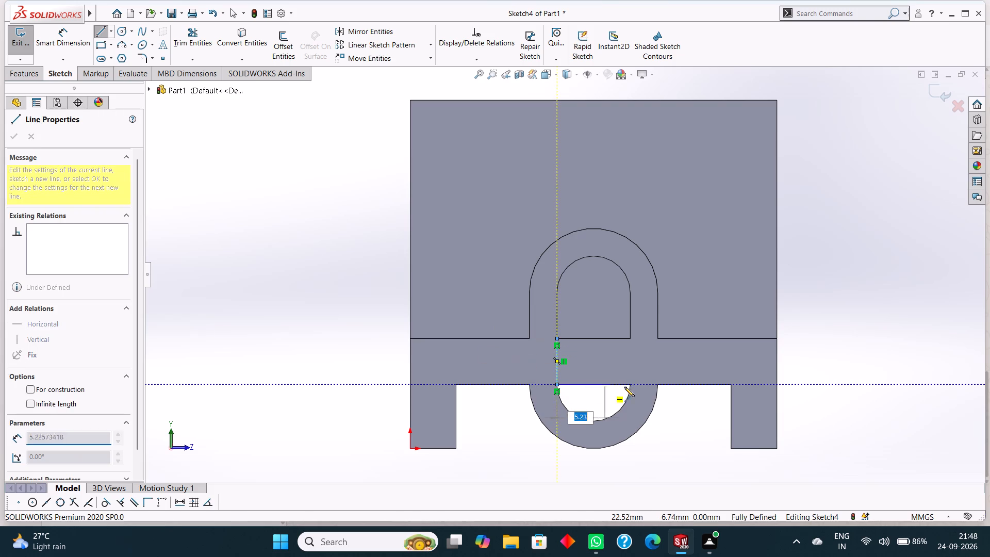
left_click(631, 386)
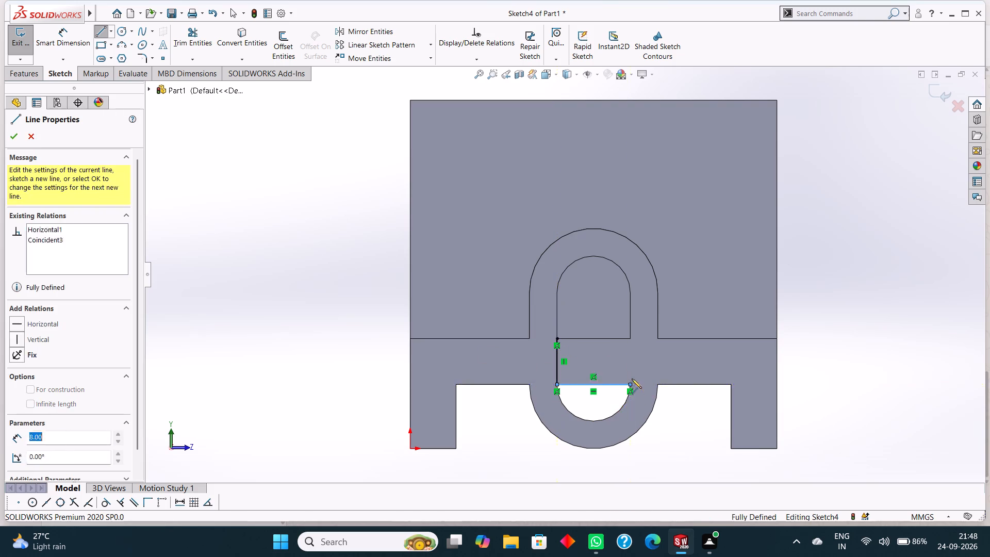
left_click(629, 339)
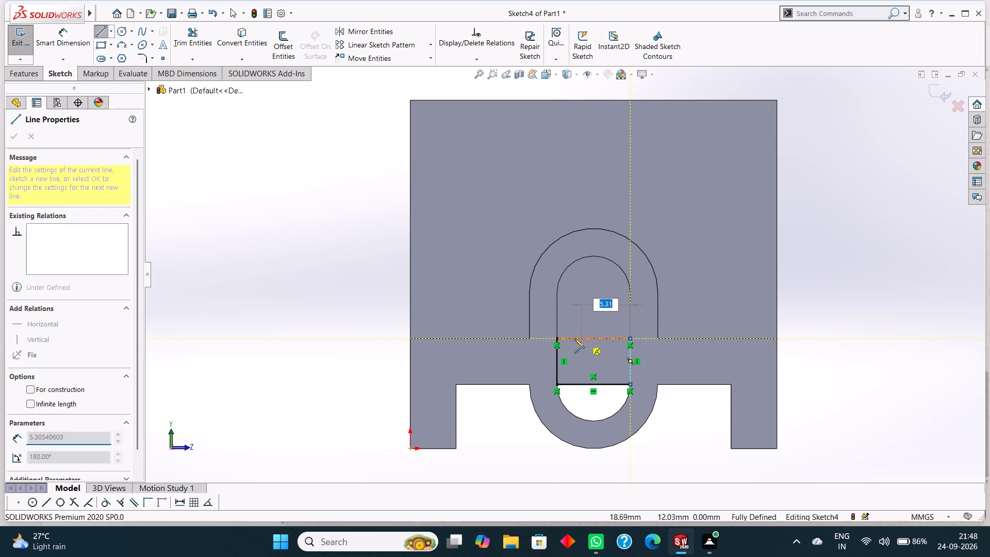
left_click(558, 339)
right_click(325, 316)
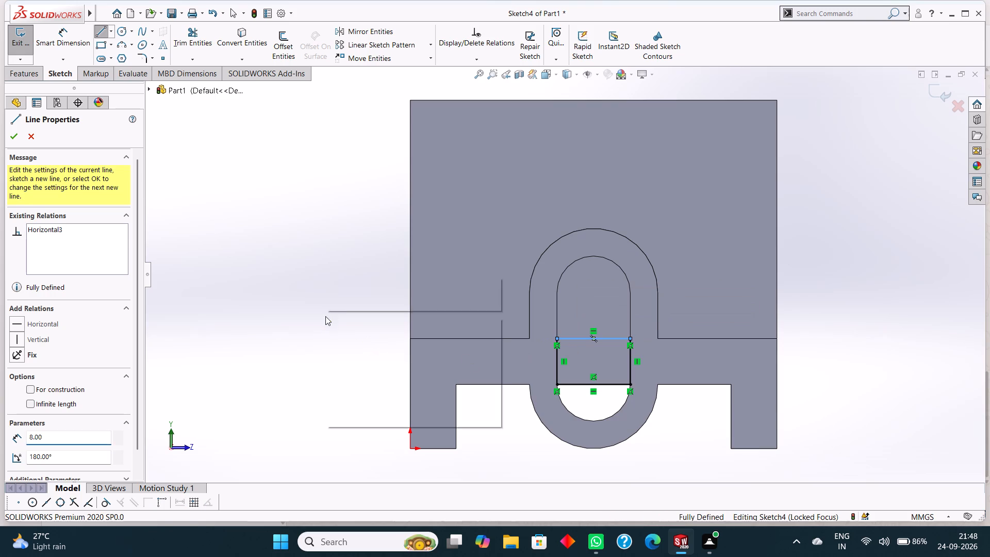
left_click(348, 322)
Cut-extrude the rectangle blind to a 20 mm depth through the base, toward the upright wall.
middle_click_drag(879, 264, 902, 339)
scroll(902, 340, "up", 3)
middle_click_drag(860, 339, 846, 306)
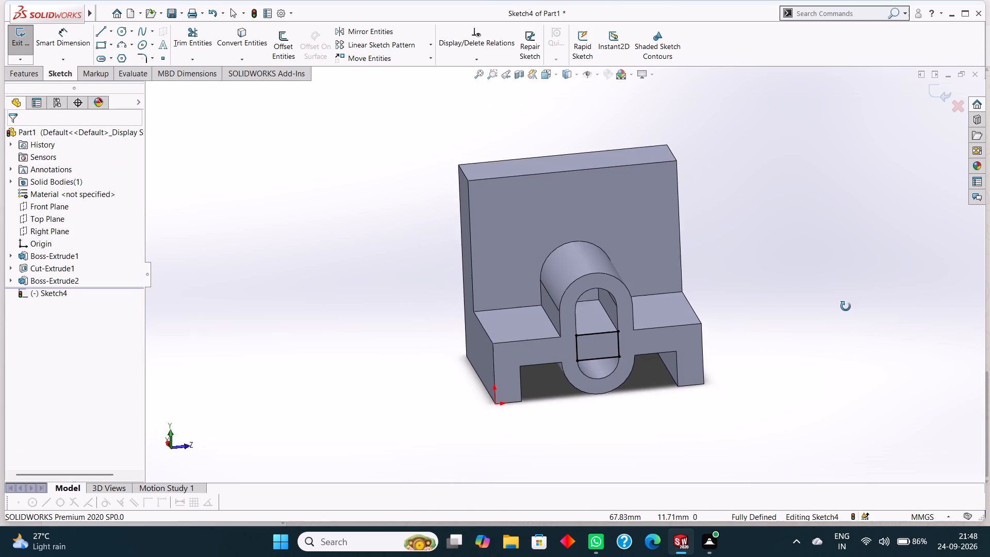
middle_click_drag(846, 306, 845, 303)
left_click(35, 75)
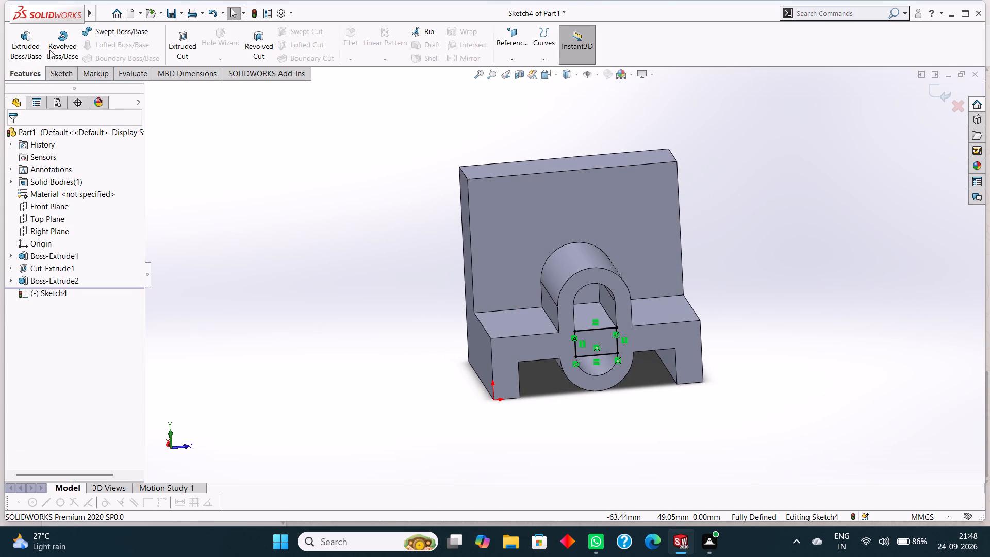
left_click(172, 49)
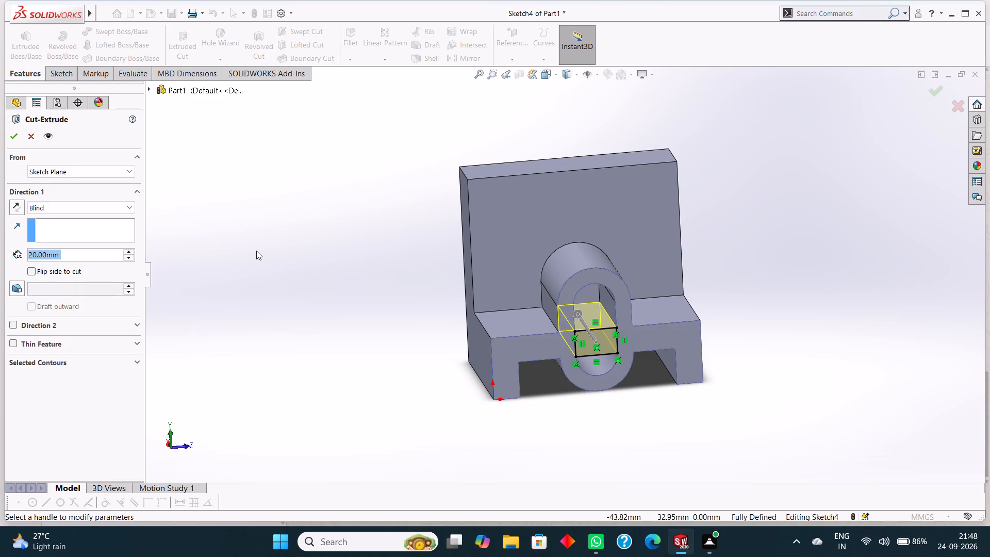
middle_click_drag(256, 251, 312, 271)
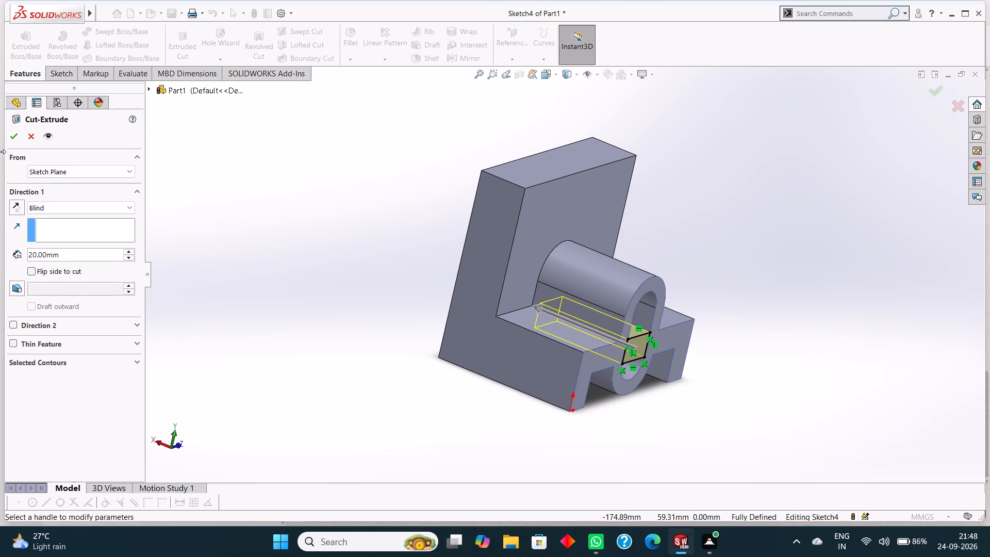
left_click(12, 134)
left_click(287, 254)
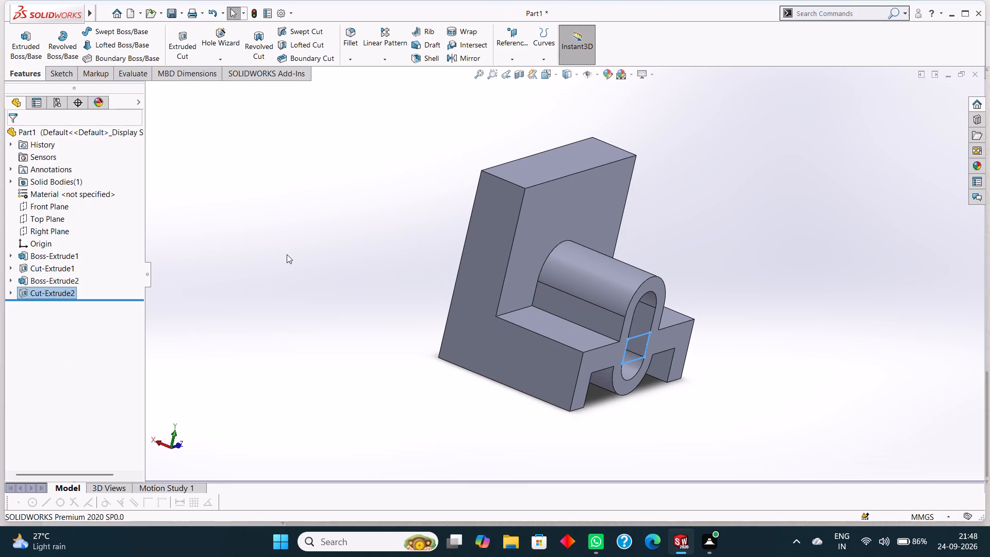
Examine the cut slot opening, the boss and the upright wall behind it from several angles.
middle_click_drag(306, 271, 241, 237)
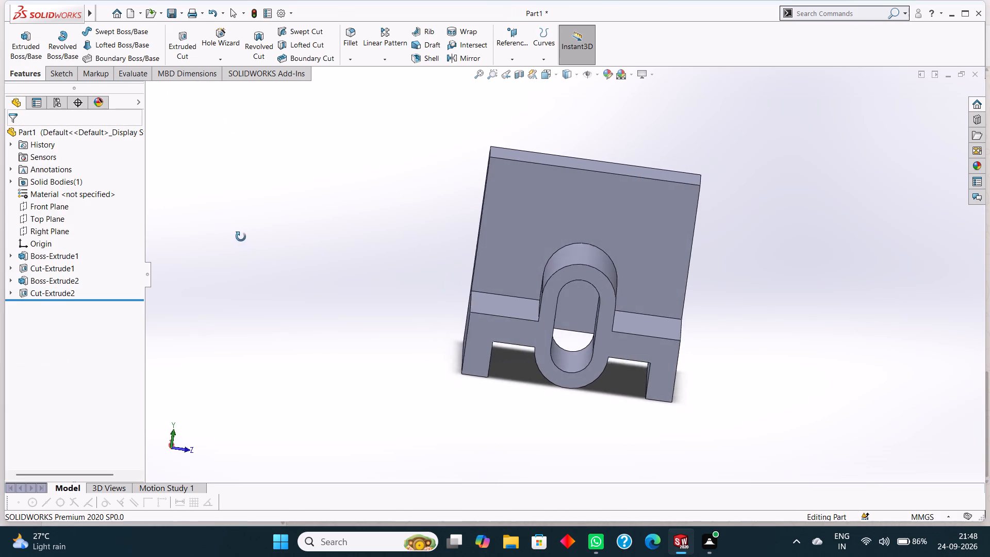
middle_click_drag(241, 237, 253, 264)
scroll(253, 263, "down", 1)
scroll(253, 264, "up", 2)
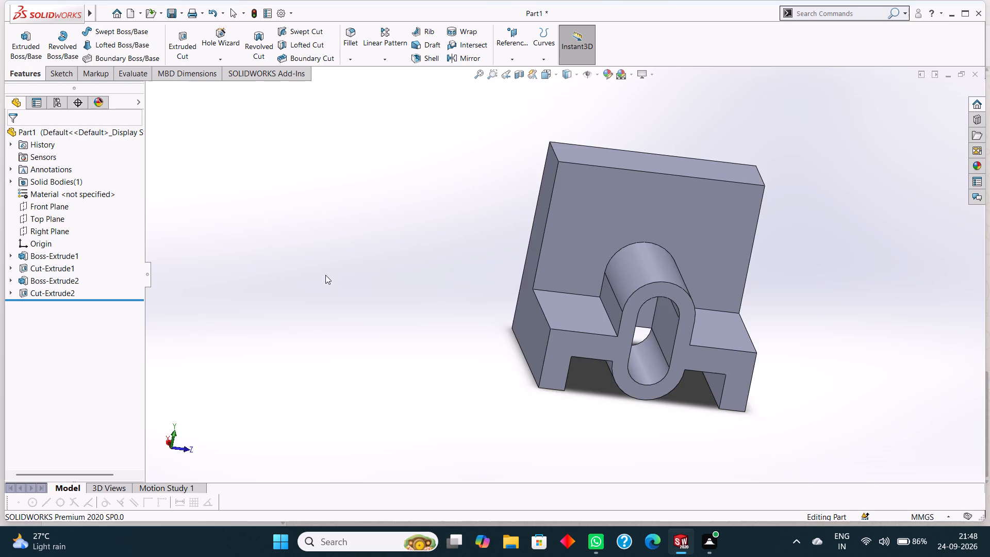
middle_click_drag(325, 275, 336, 284)
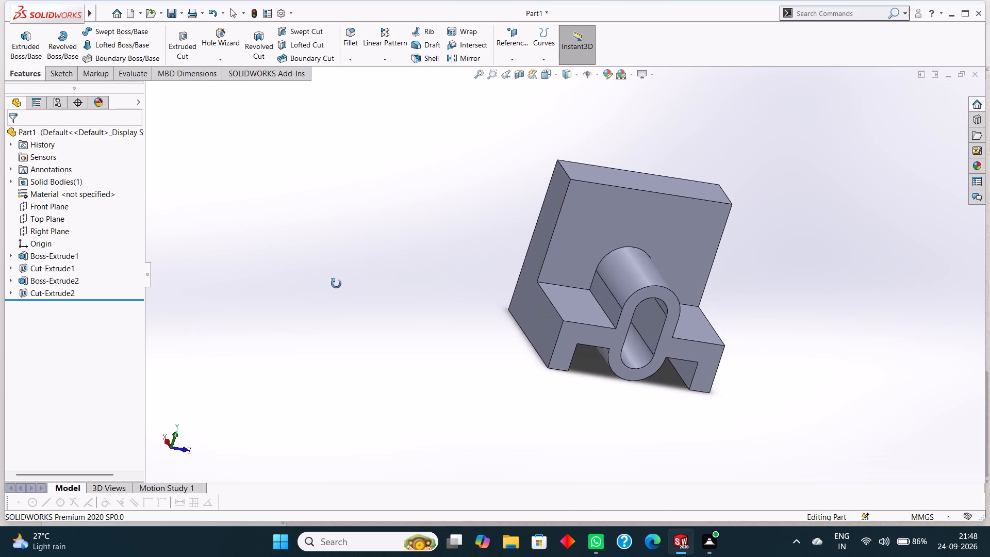
middle_click_drag(336, 284, 306, 281)
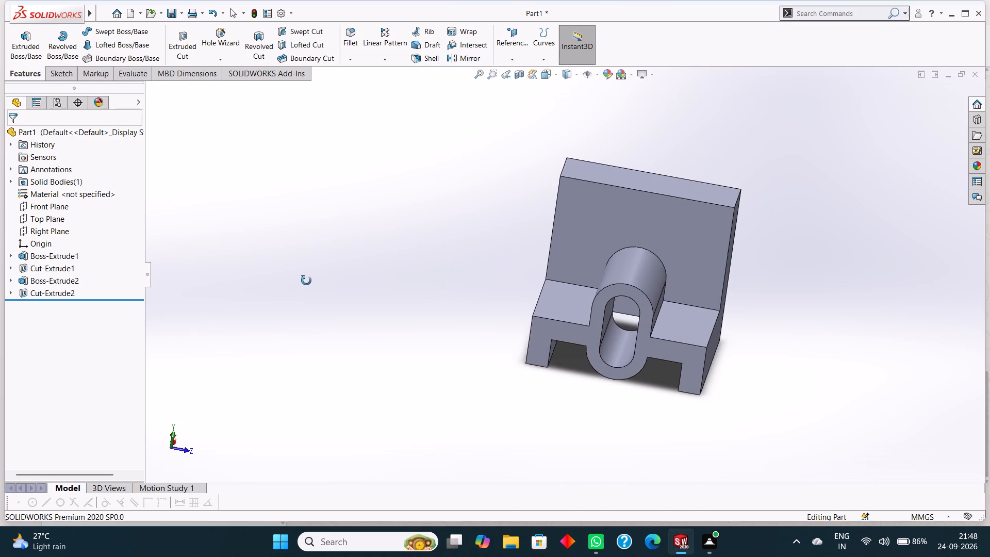
middle_click_drag(306, 281, 316, 322)
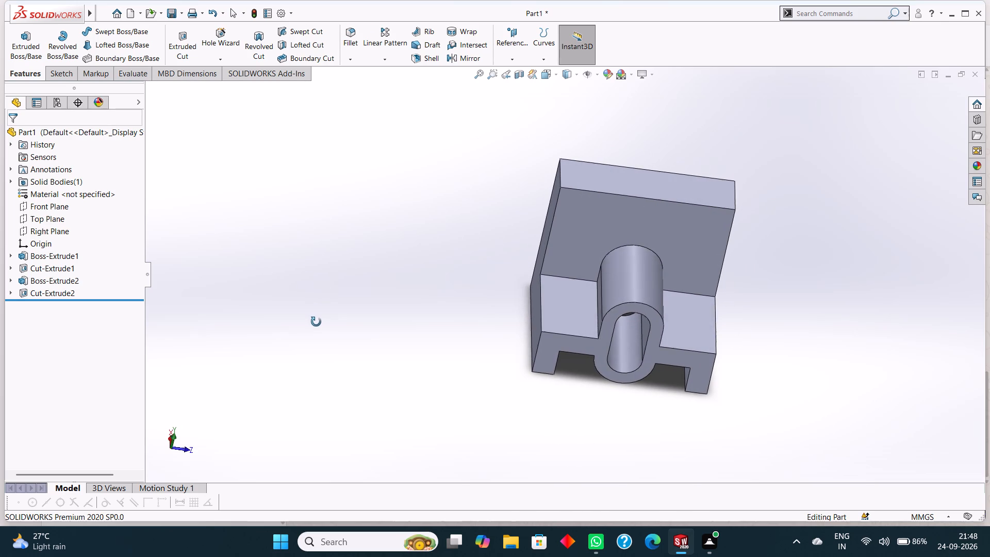
middle_click_drag(316, 322, 329, 277)
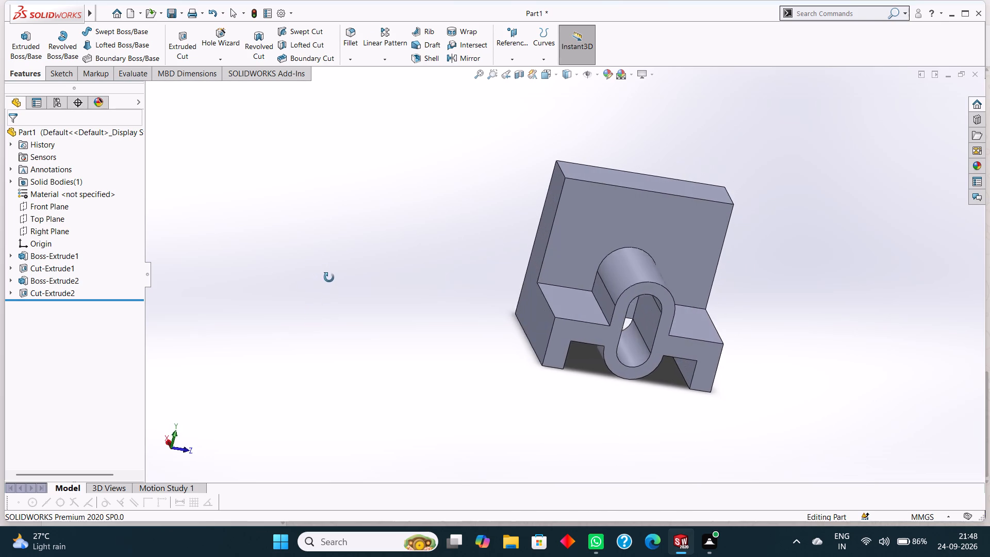
middle_click_drag(329, 277, 323, 280)
middle_click_drag(354, 289, 358, 225)
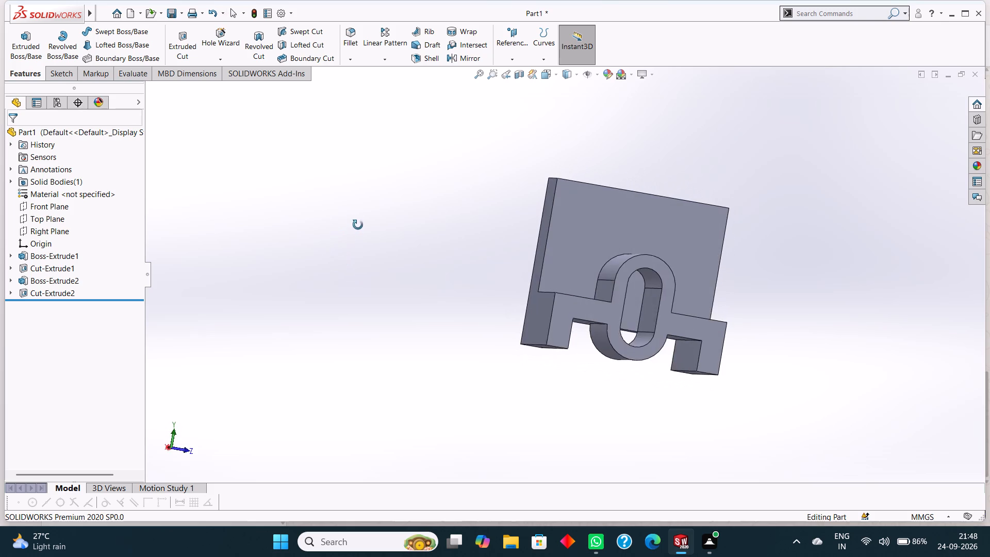
middle_click_drag(358, 225, 352, 237)
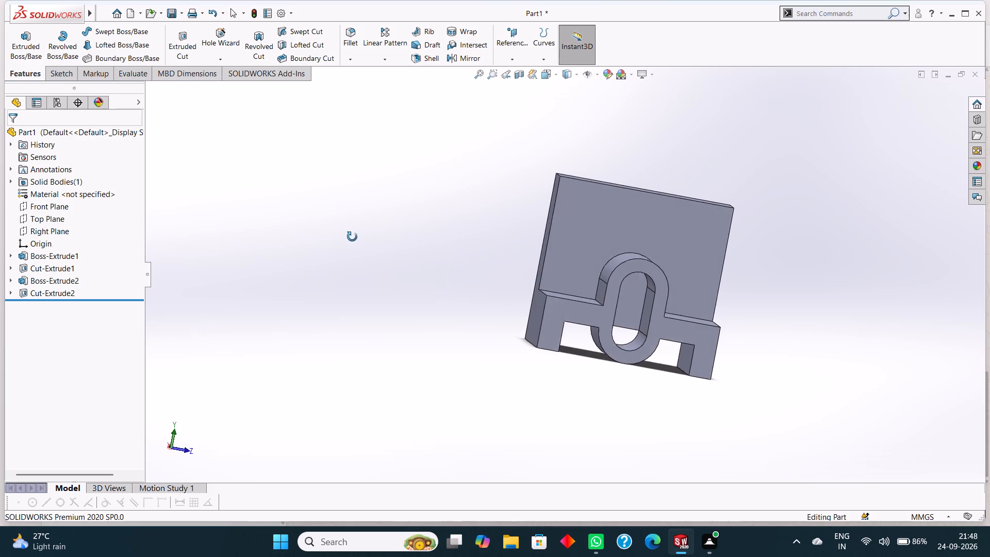
middle_click_drag(352, 237, 357, 241)
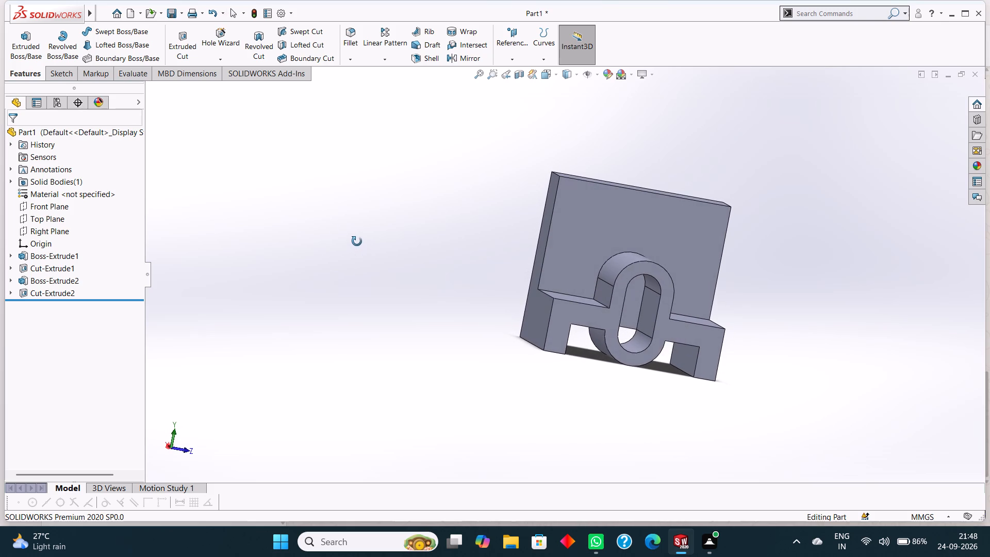
middle_click_drag(357, 241, 349, 220)
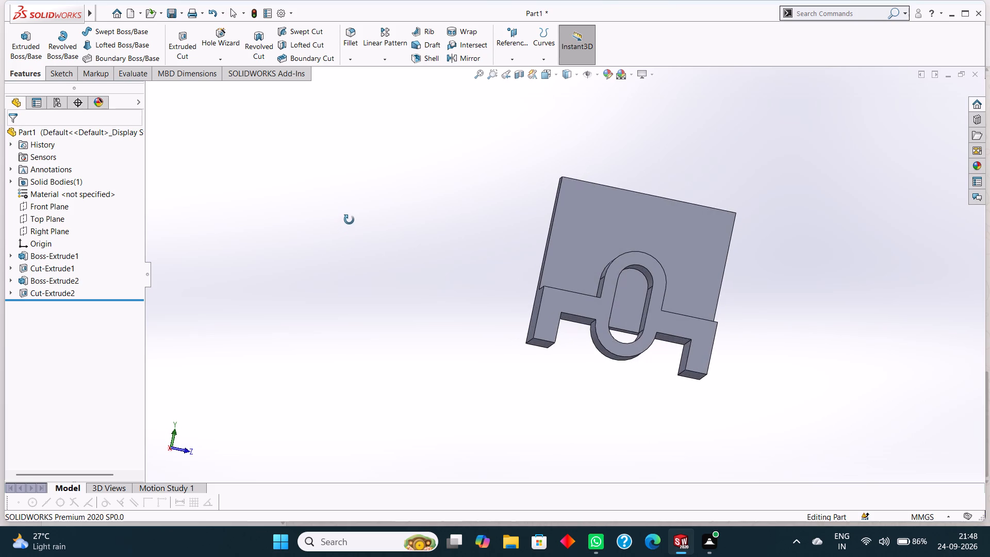
middle_click_drag(349, 220, 346, 240)
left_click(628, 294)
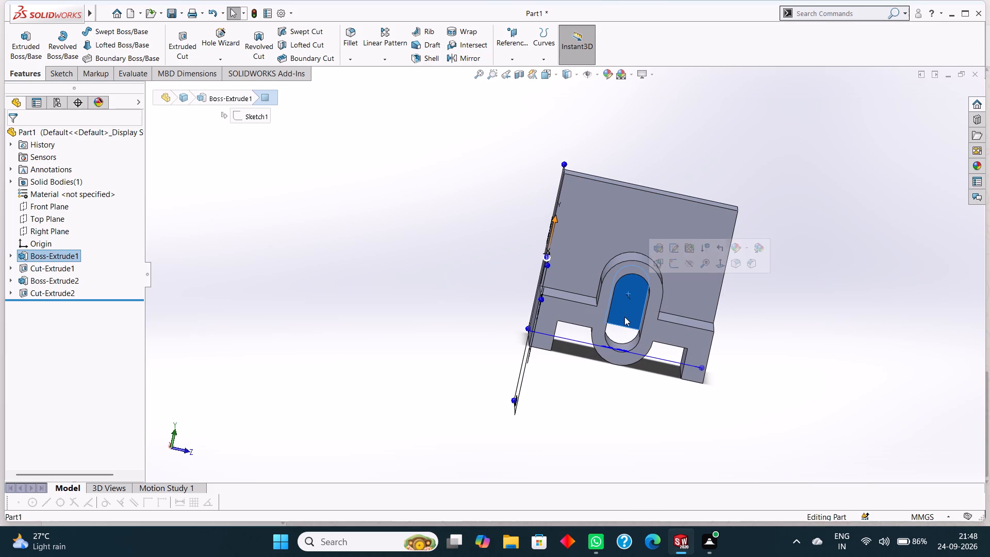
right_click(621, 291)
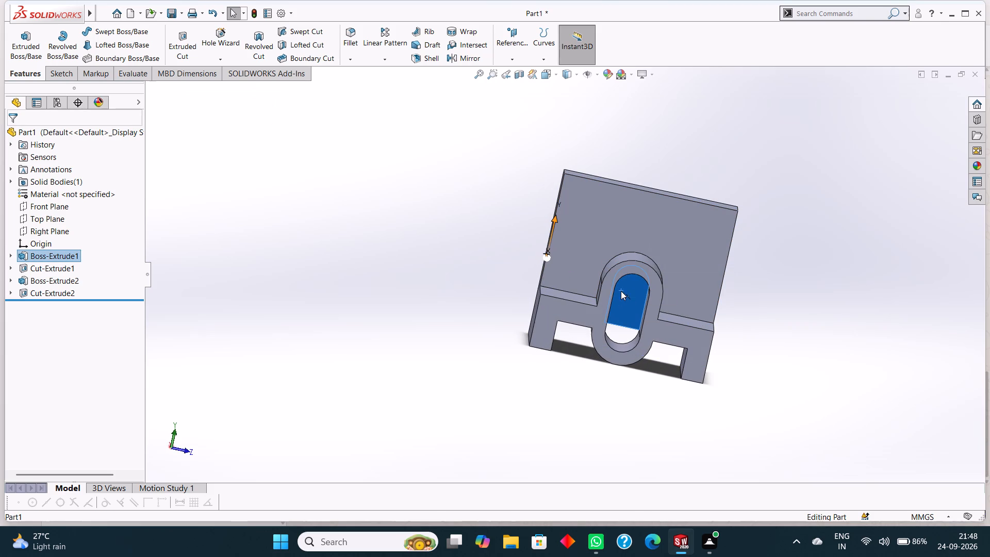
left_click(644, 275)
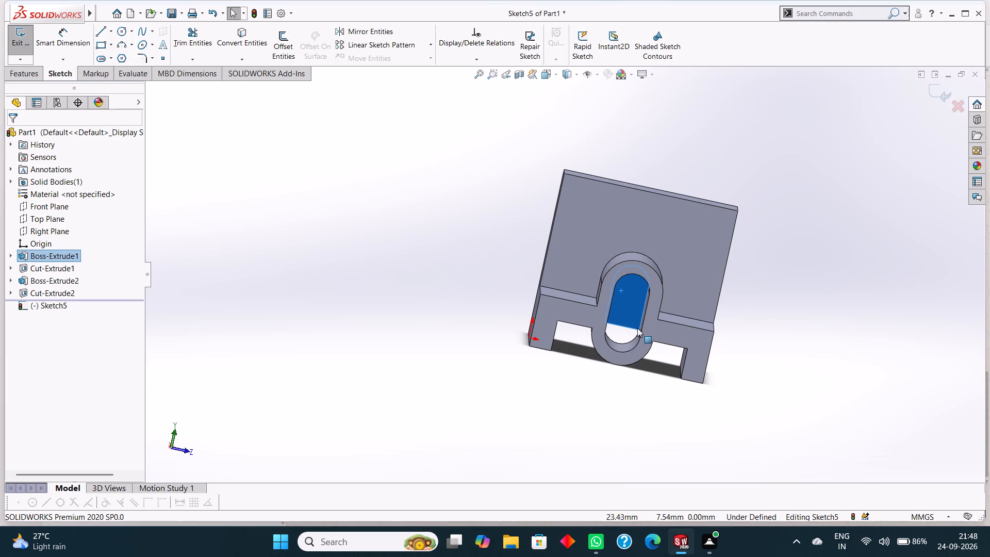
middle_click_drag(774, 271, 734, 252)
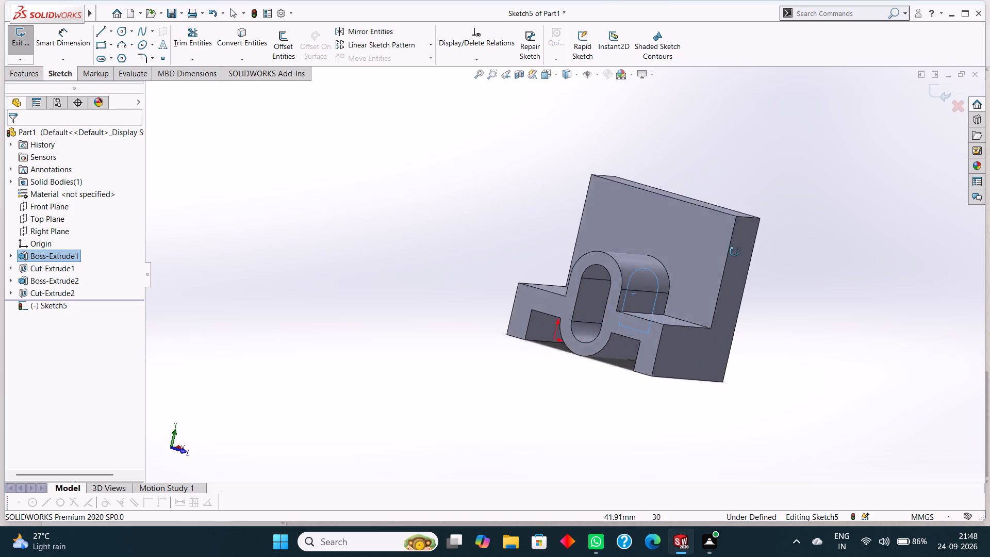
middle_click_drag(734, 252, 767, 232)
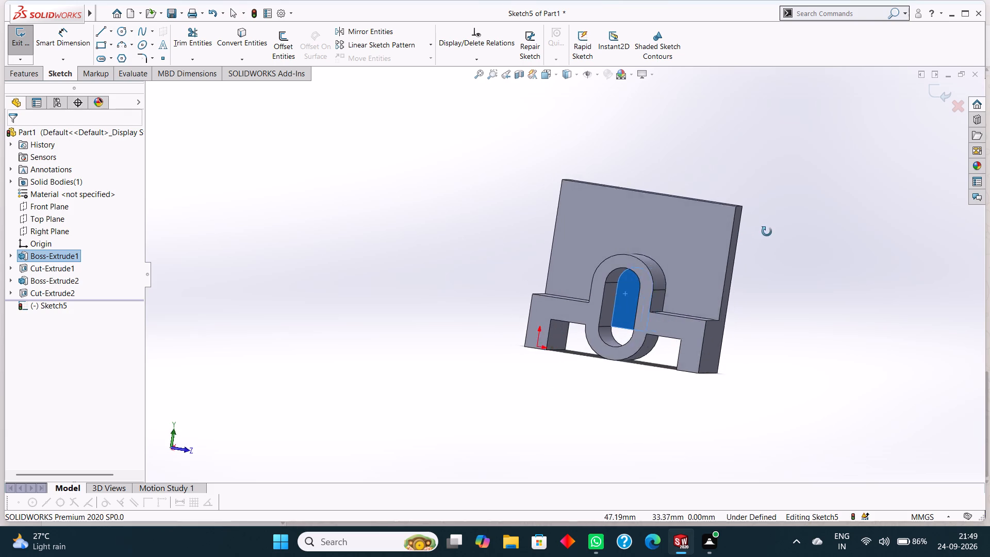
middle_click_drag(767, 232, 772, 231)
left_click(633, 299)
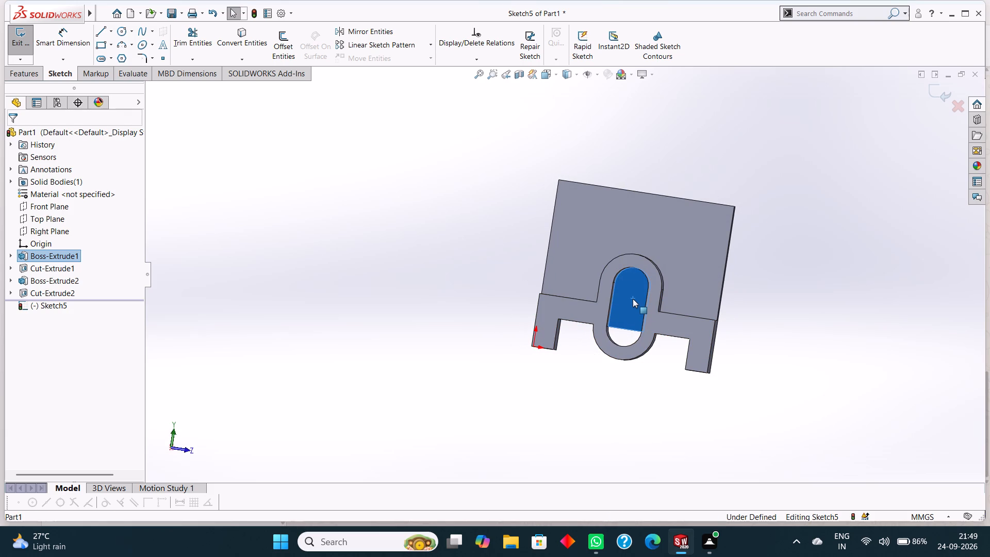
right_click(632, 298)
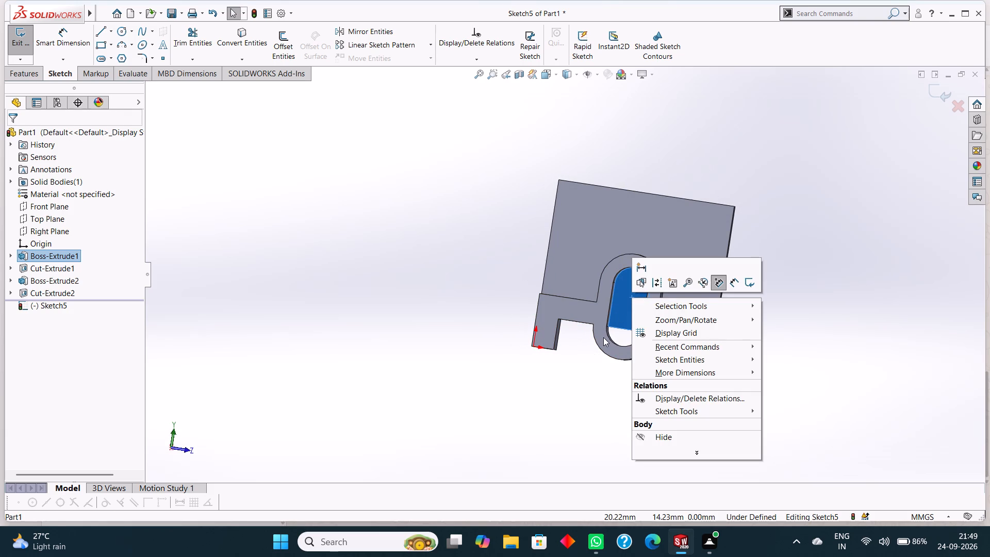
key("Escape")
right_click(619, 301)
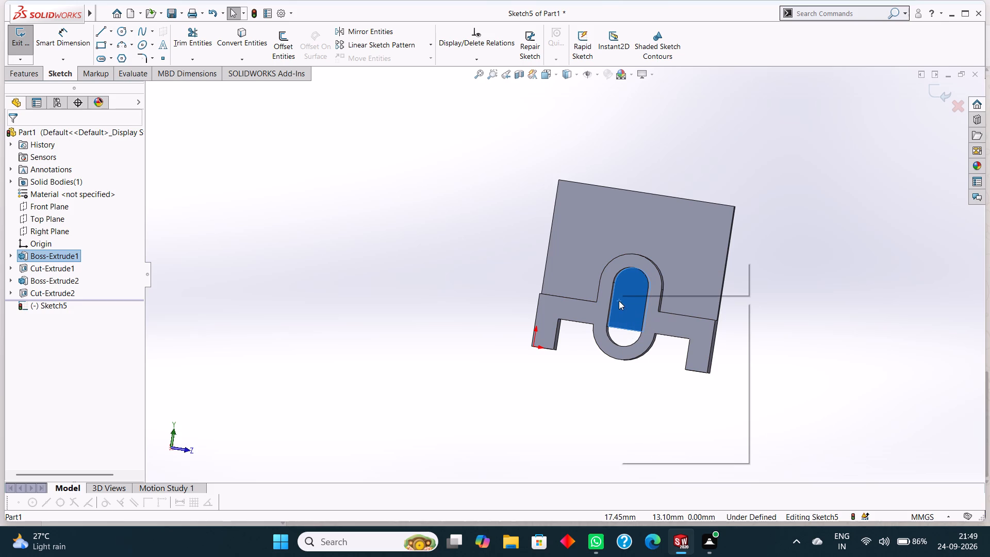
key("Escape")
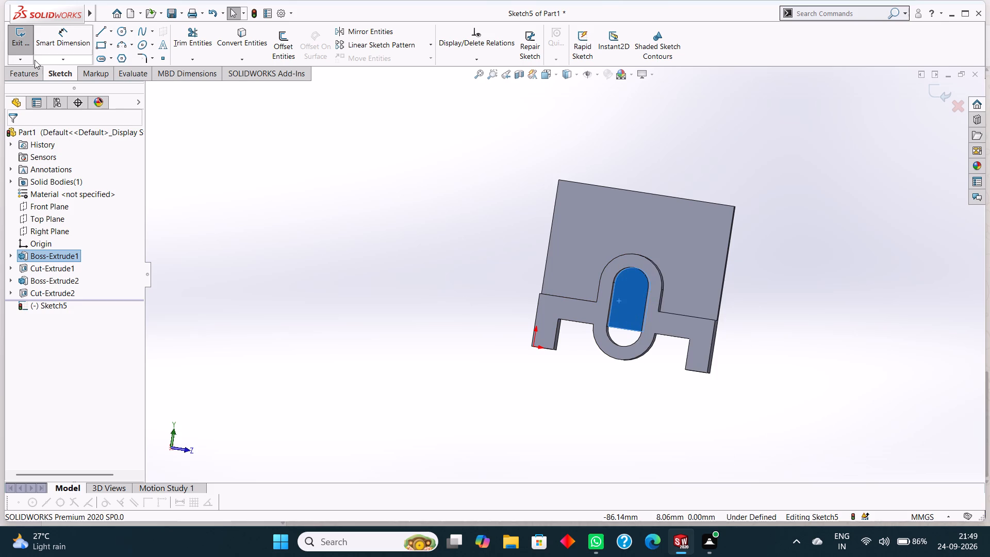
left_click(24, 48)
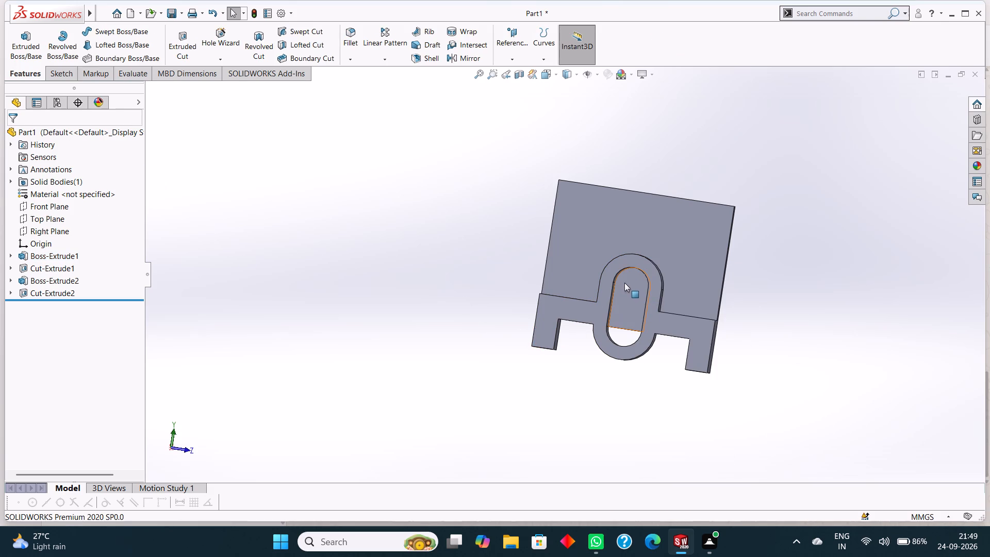
On the upright wall's face seen through the boss slot, sketch a 10 mm side line, 8 mm base line and 10 mm opposite side line.
left_click(625, 283)
right_click(626, 283)
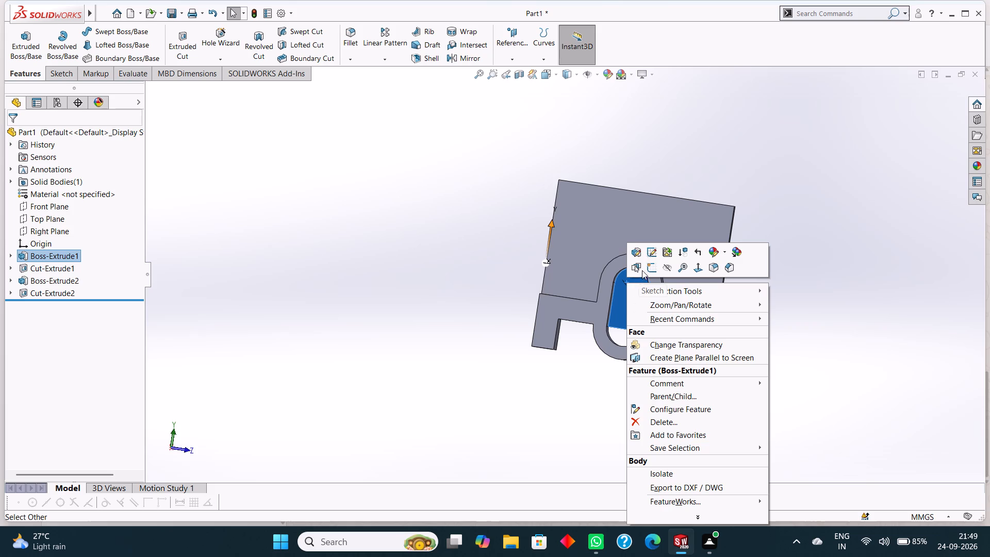
left_click(649, 267)
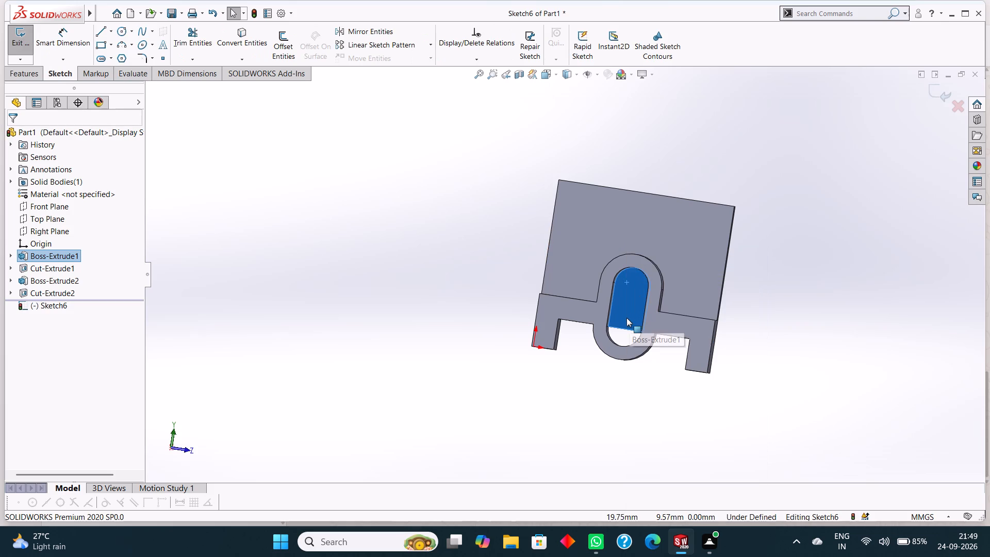
key("ctrl+8")
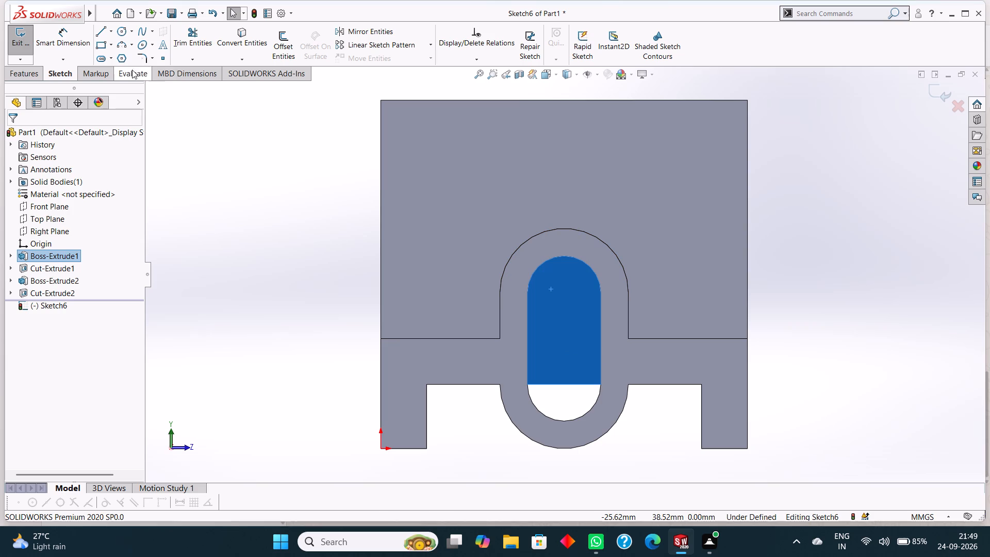
left_click(103, 32)
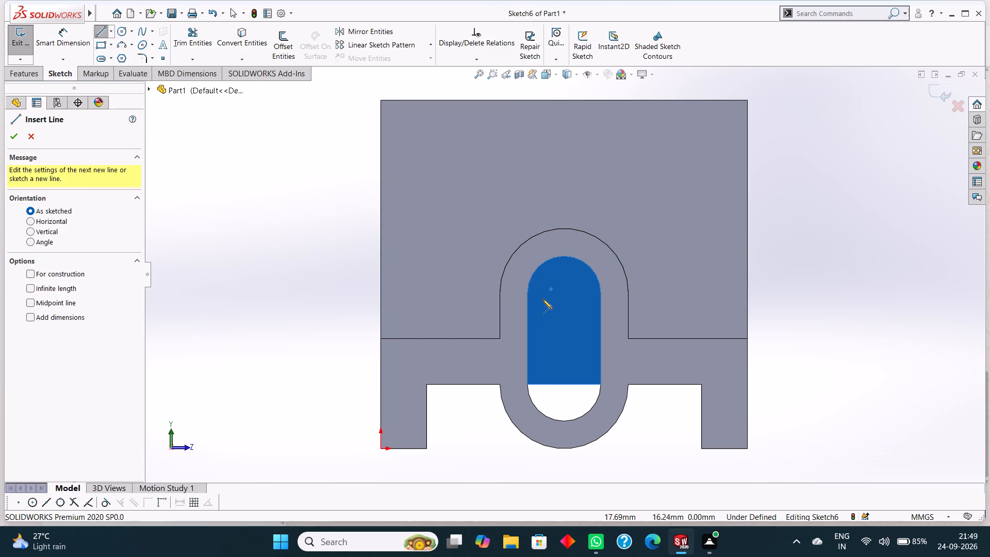
left_click(528, 294)
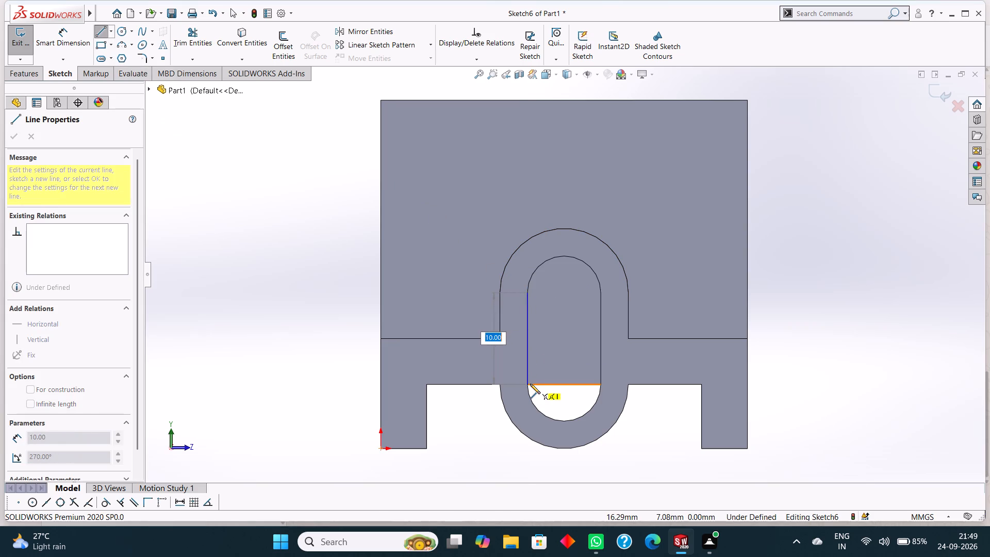
left_click(529, 385)
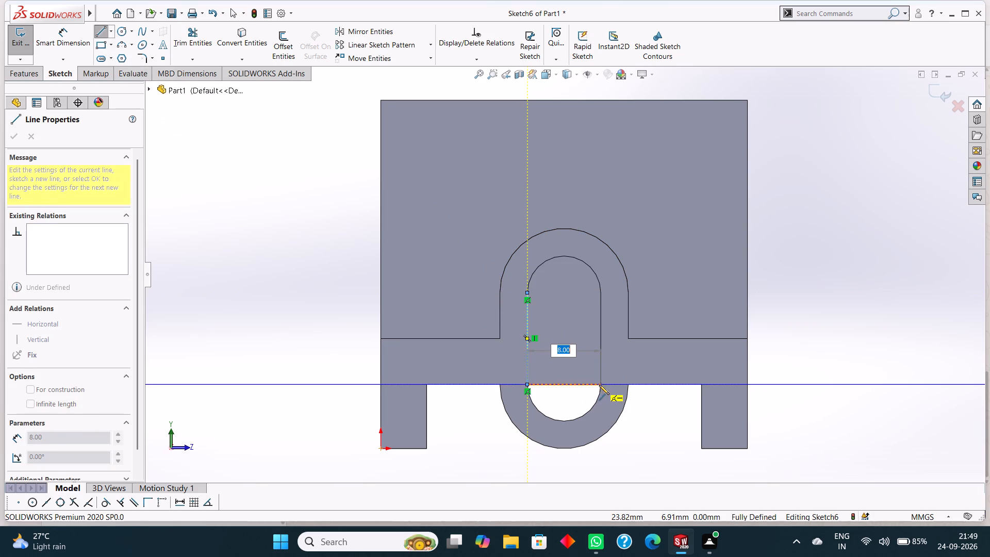
left_click(600, 384)
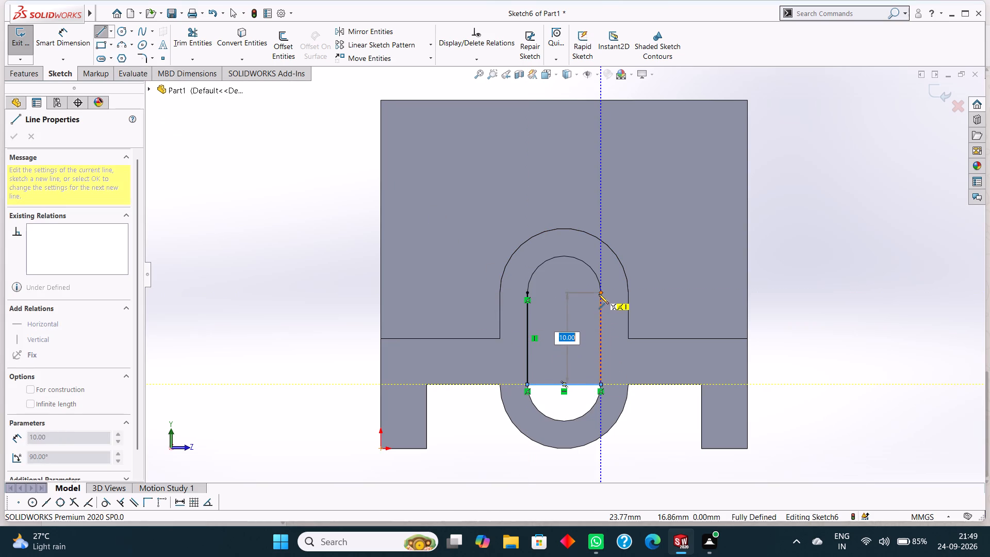
left_click(599, 294)
right_click(806, 257)
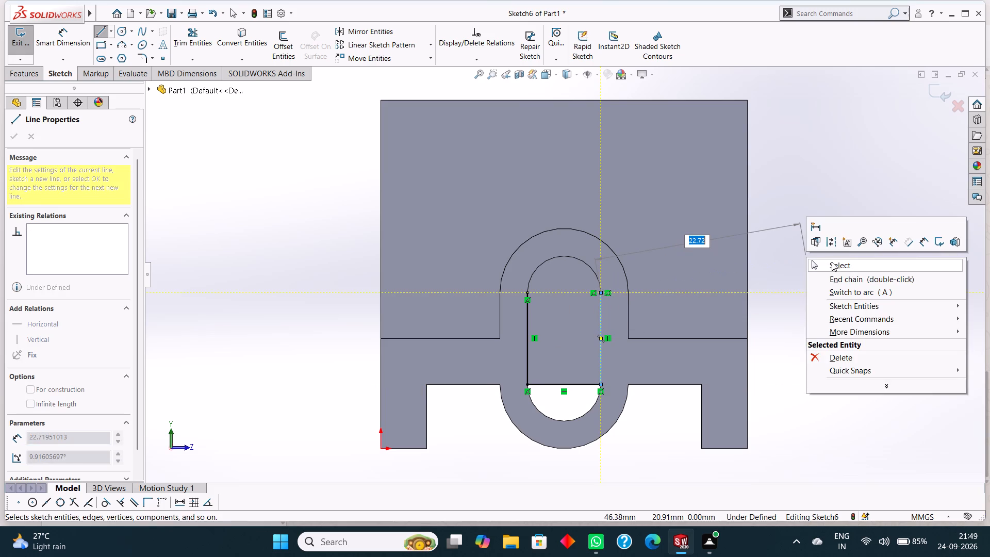
left_click(832, 262)
Close the profile with a three-point arc joining the two side lines along the slot's rounded upper end.
left_click(123, 46)
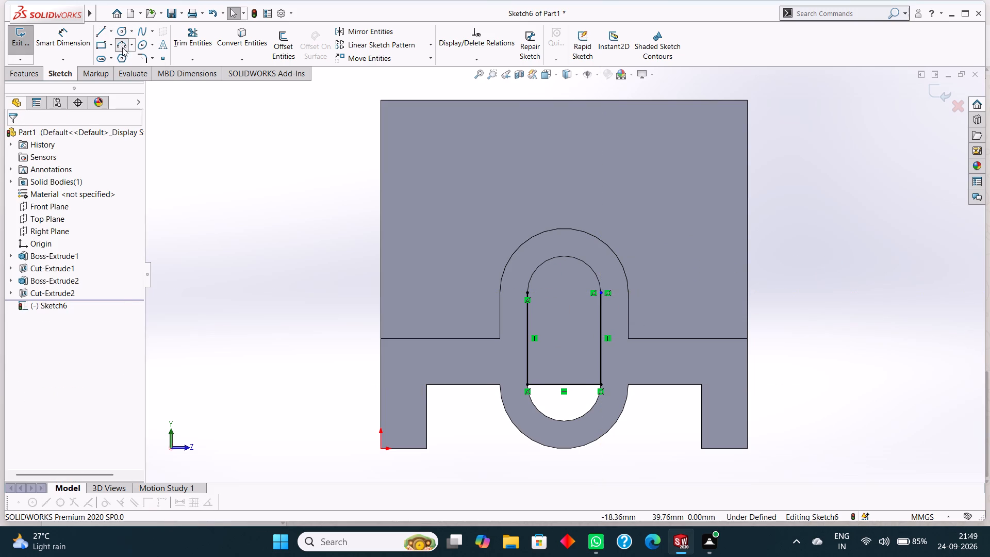
left_click(527, 293)
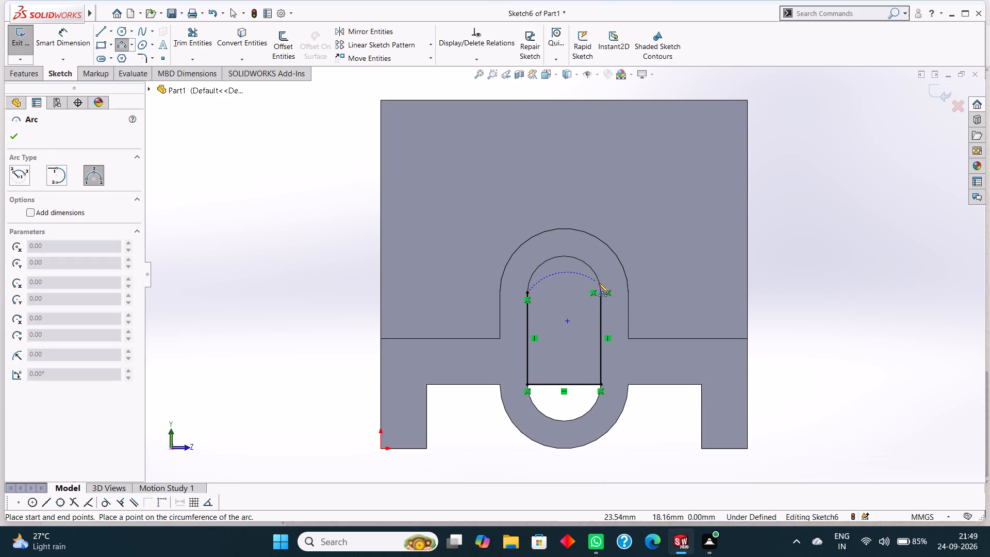
left_click(601, 292)
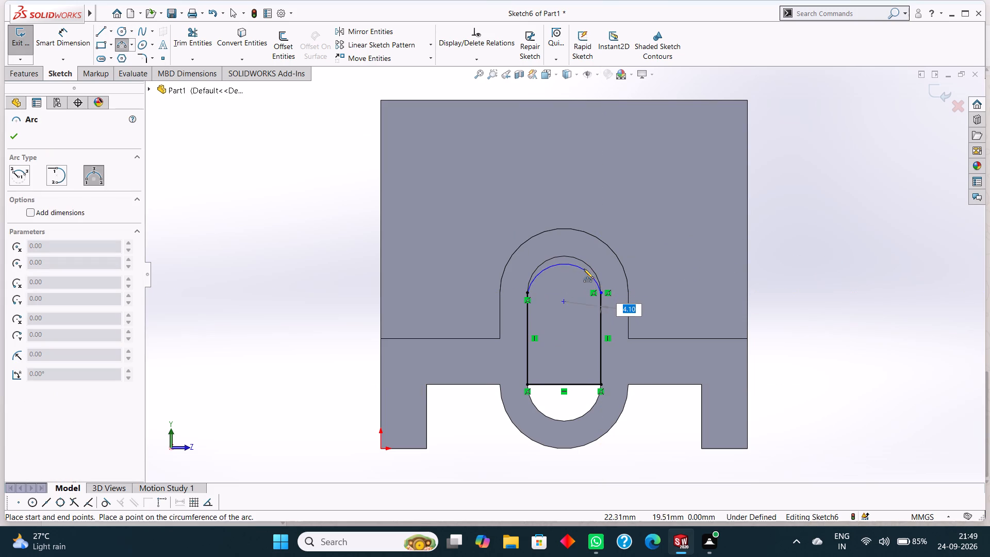
left_click(572, 257)
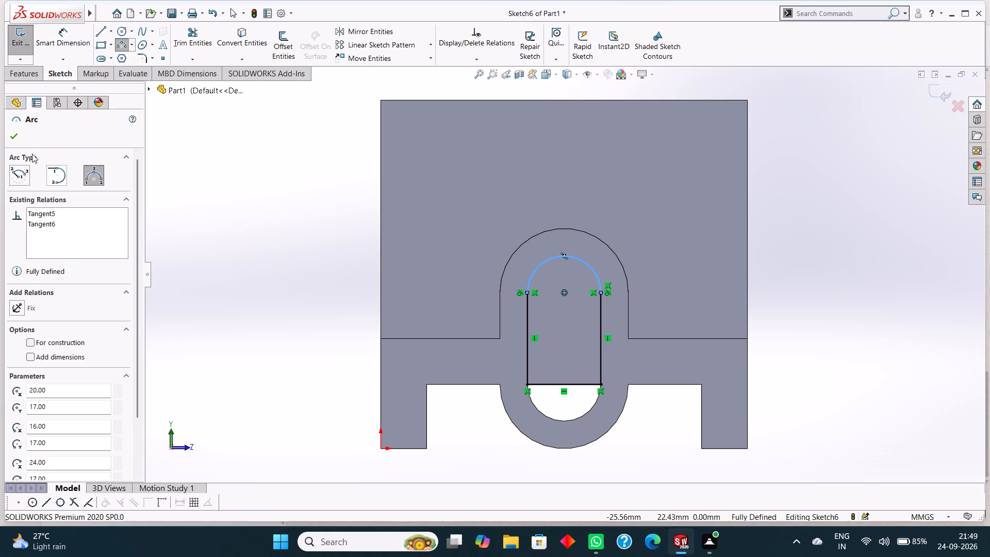
left_click(18, 139)
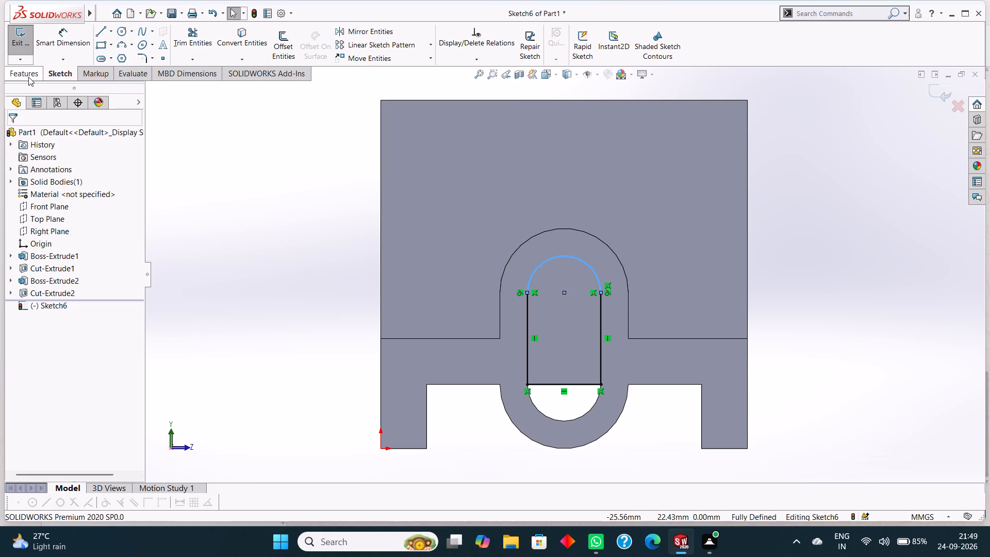
Cut-extrude the round-topped profile Through All so the slot opening passes through the upright wall.
left_click(28, 77)
left_click(183, 50)
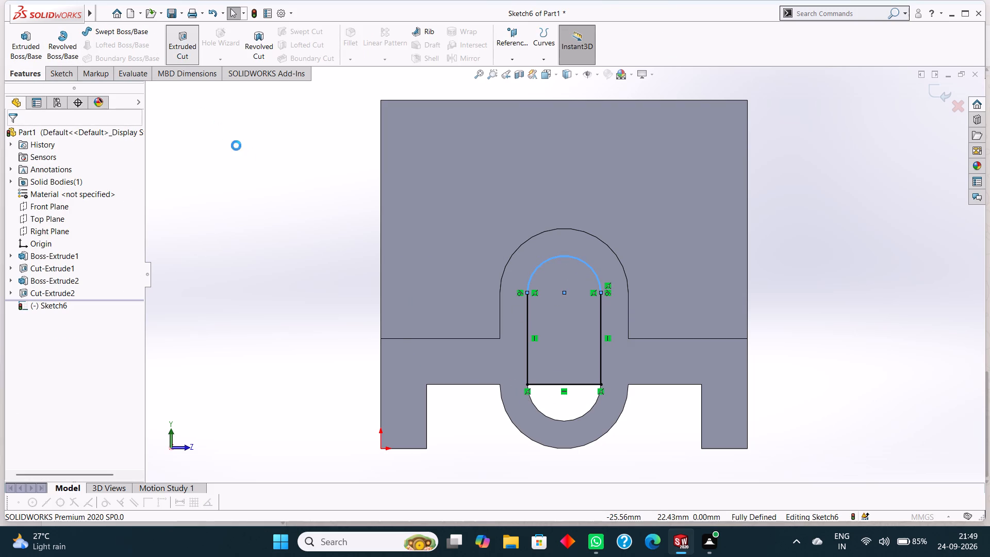
middle_click_drag(253, 183, 307, 206)
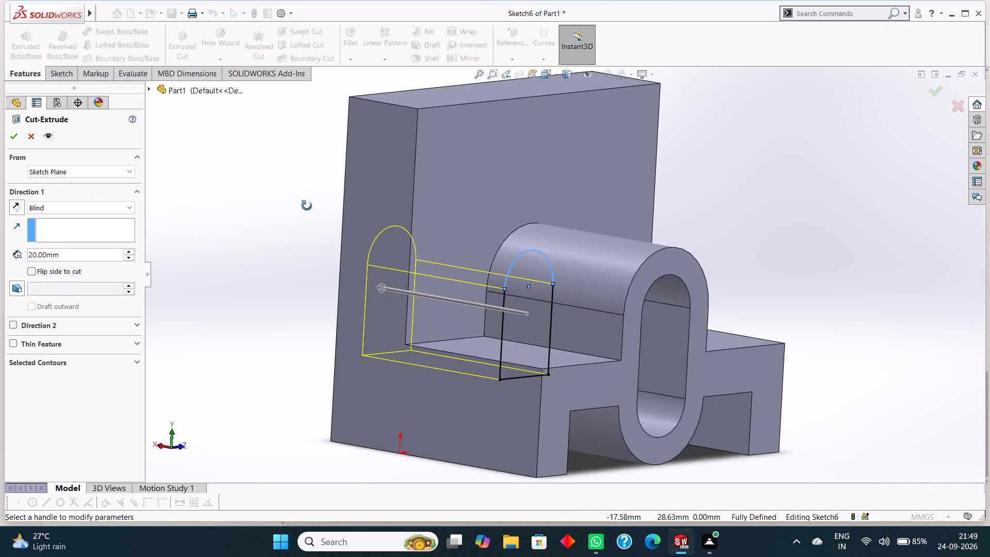
middle_click_drag(307, 206, 307, 204)
scroll(307, 201, "down", 1)
left_click(67, 204)
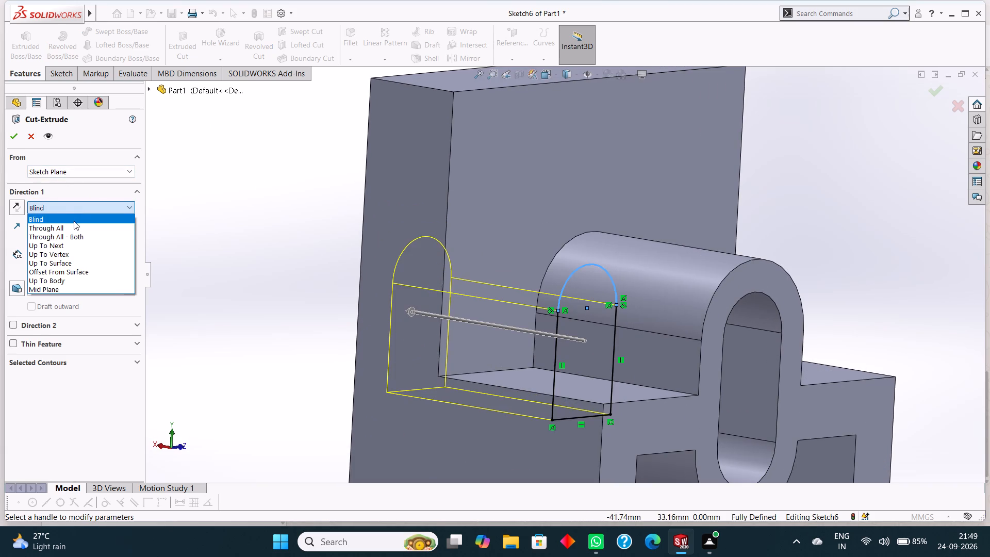
left_click(74, 226)
left_click(14, 137)
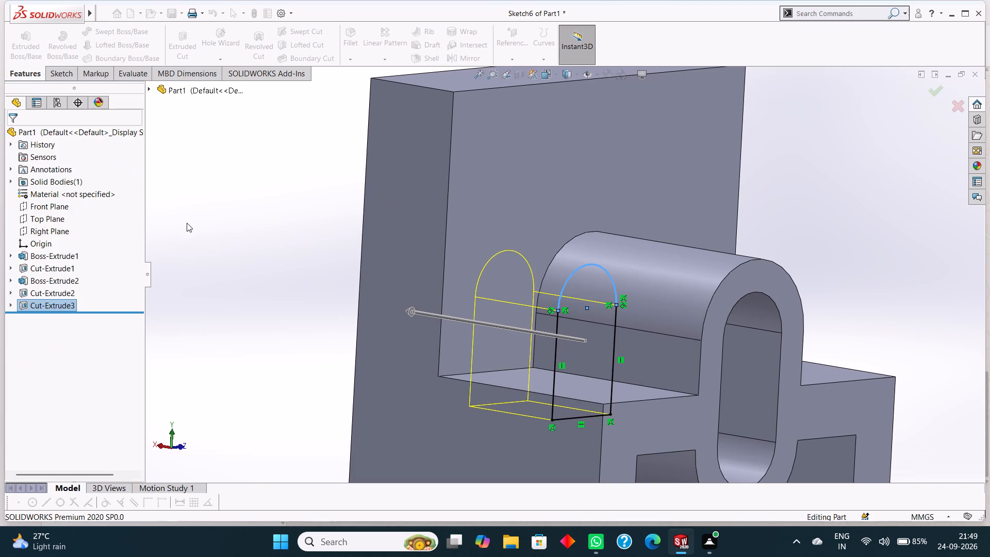
left_click(196, 226)
Create a reference plane parallel to the Front Plane at a 20 mm offset, through the middle of the slotted boss.
middle_click_drag(206, 234, 176, 184)
middle_click_drag(269, 274, 259, 290)
scroll(259, 290, "up", 3)
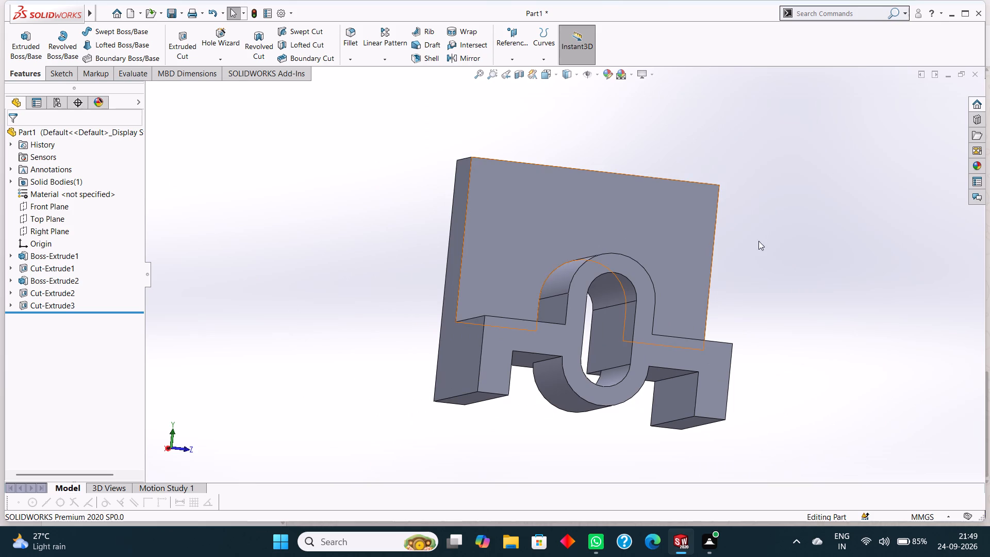
middle_click_drag(826, 197, 831, 256)
scroll(825, 242, "down", 1)
scroll(832, 255, "up", 2)
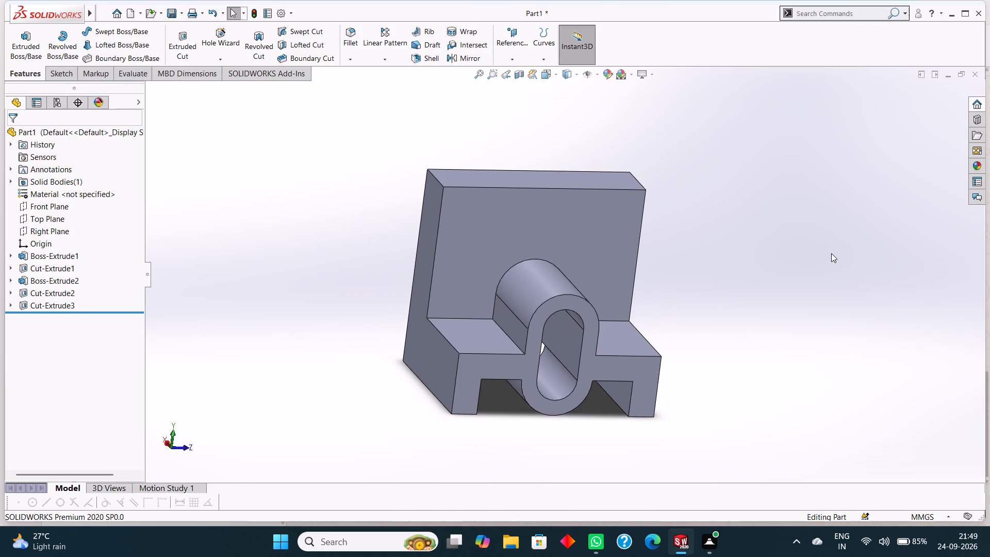
left_click(515, 58)
left_click(524, 70)
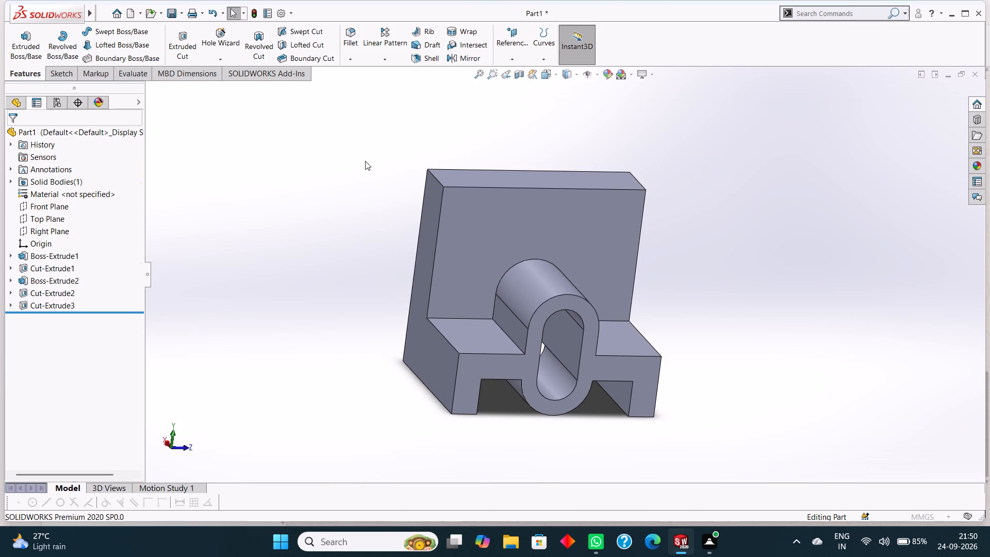
left_click(152, 88)
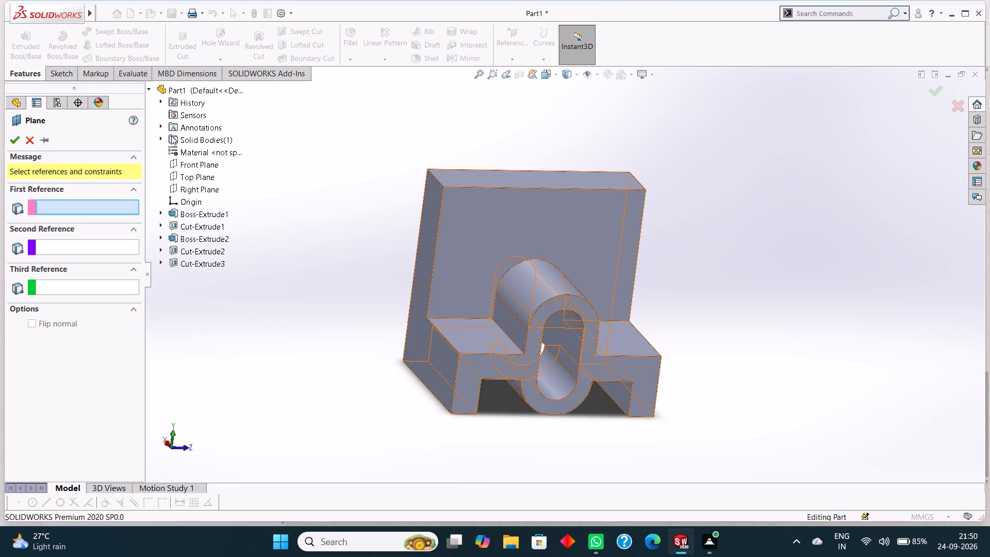
left_click(192, 163)
middle_click(768, 216)
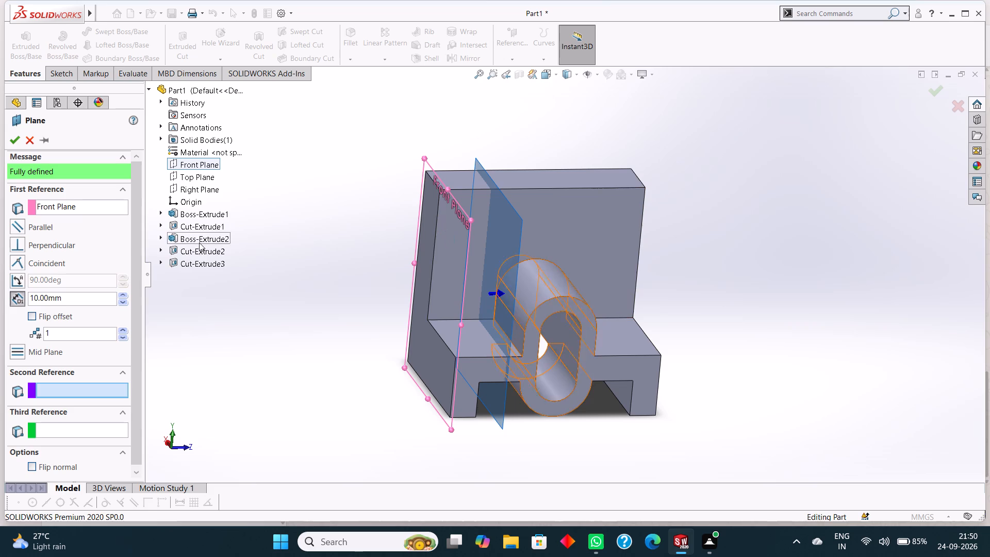
left_click_drag(76, 303, 0, 286)
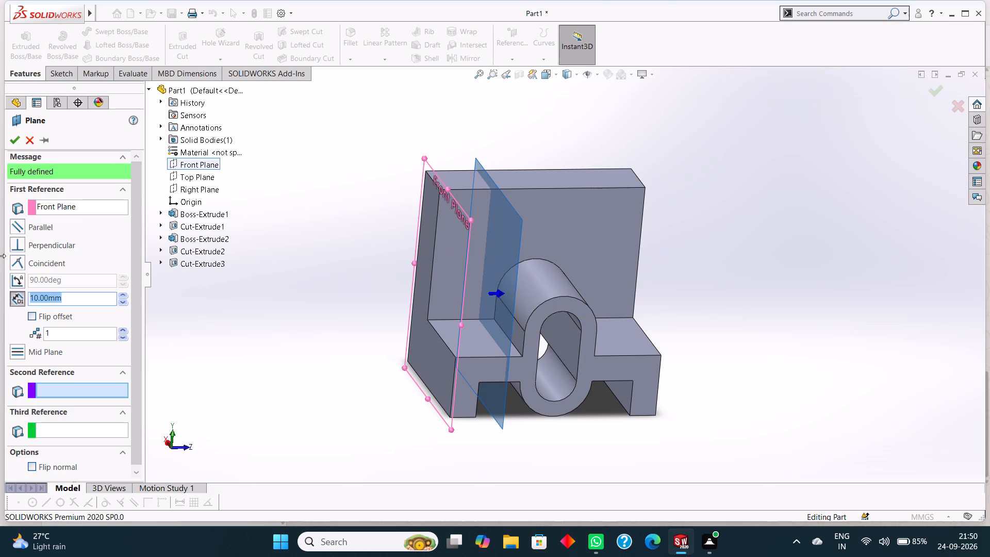
type("20")
key("Return")
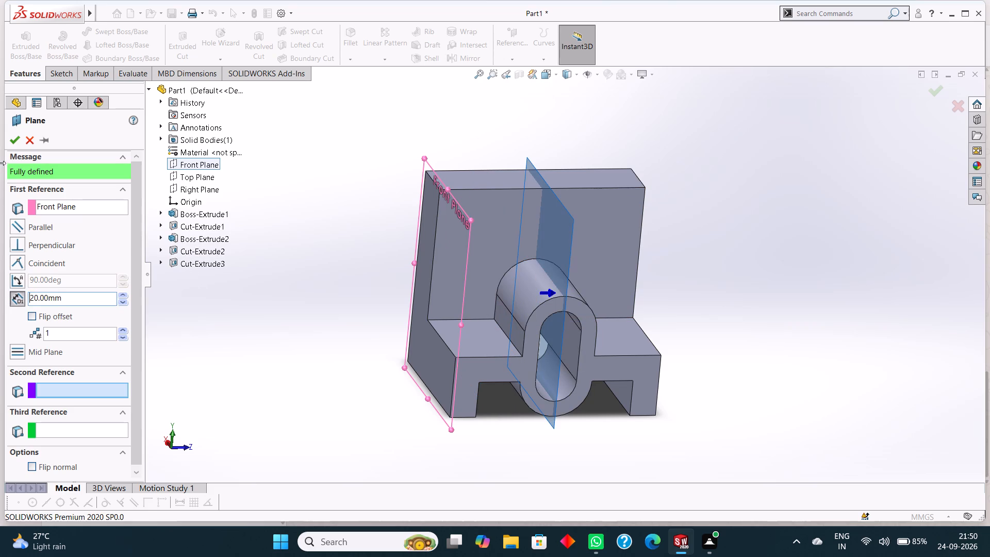
left_click(13, 143)
scroll(711, 290, "up", 2)
scroll(648, 257, "down", 4)
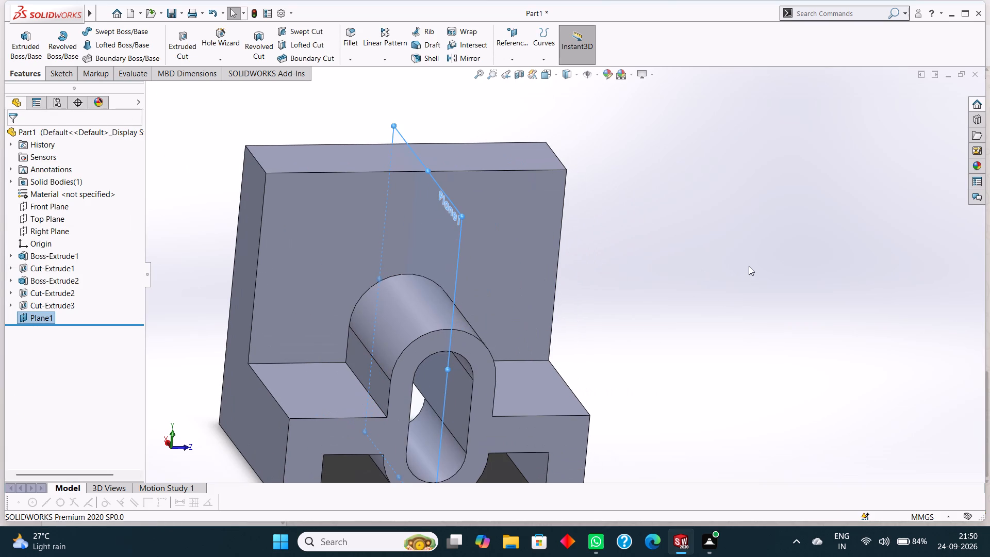
Start a sketch on the mid reference plane running through the slotted boss, viewed normal to it.
scroll(749, 266, "up", 1)
left_click(749, 266)
scroll(749, 266, "up", 3)
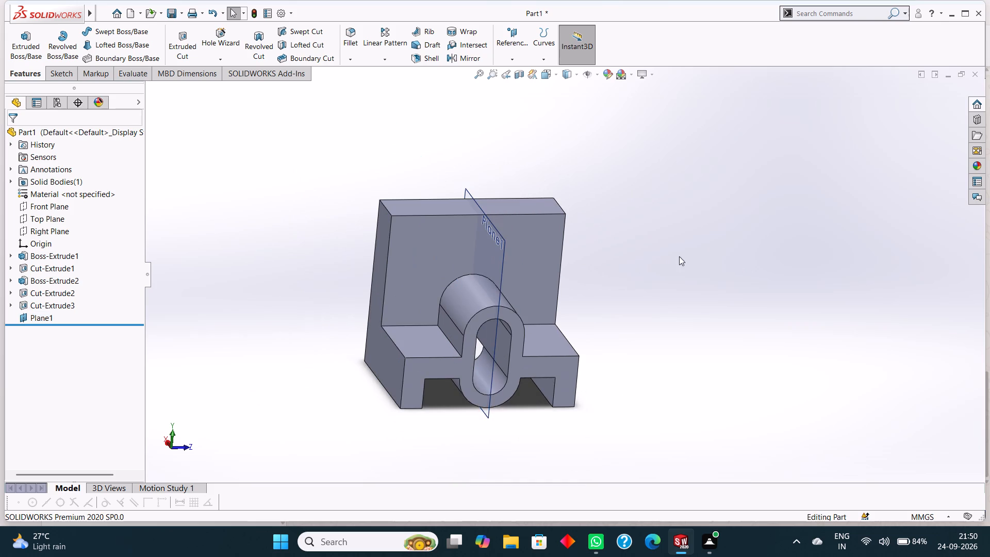
middle_click_drag(680, 256, 742, 270)
left_click(557, 243)
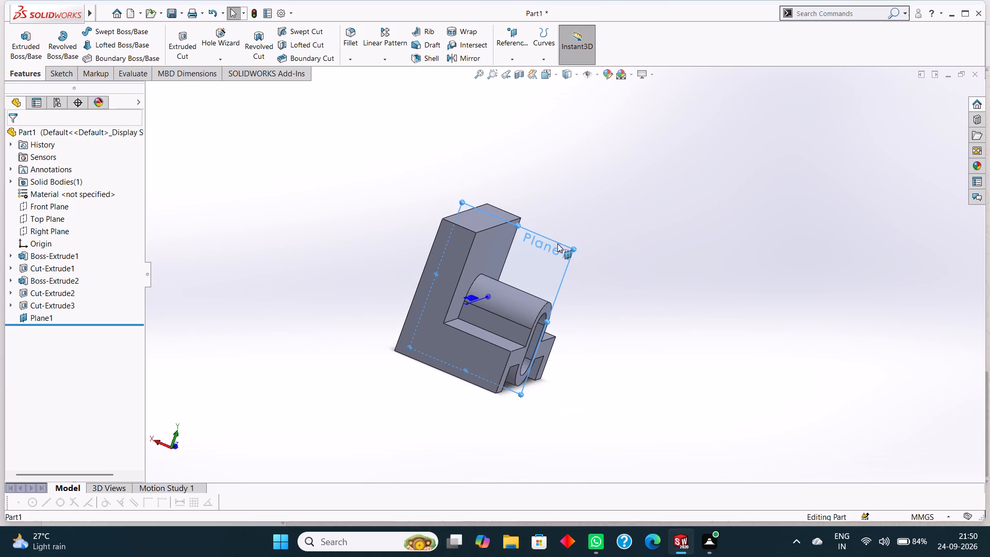
key("ctrl+8")
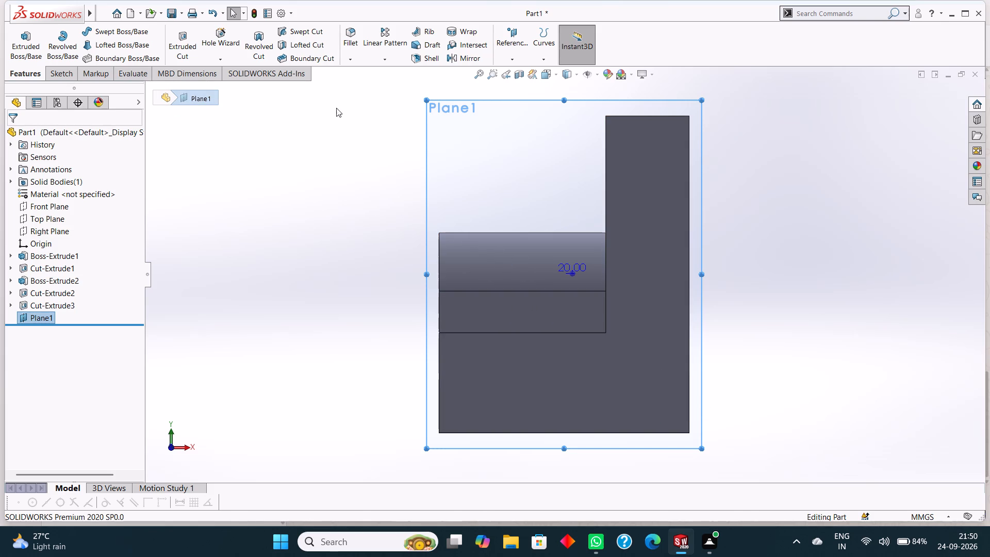
right_click(492, 130)
left_click(519, 120)
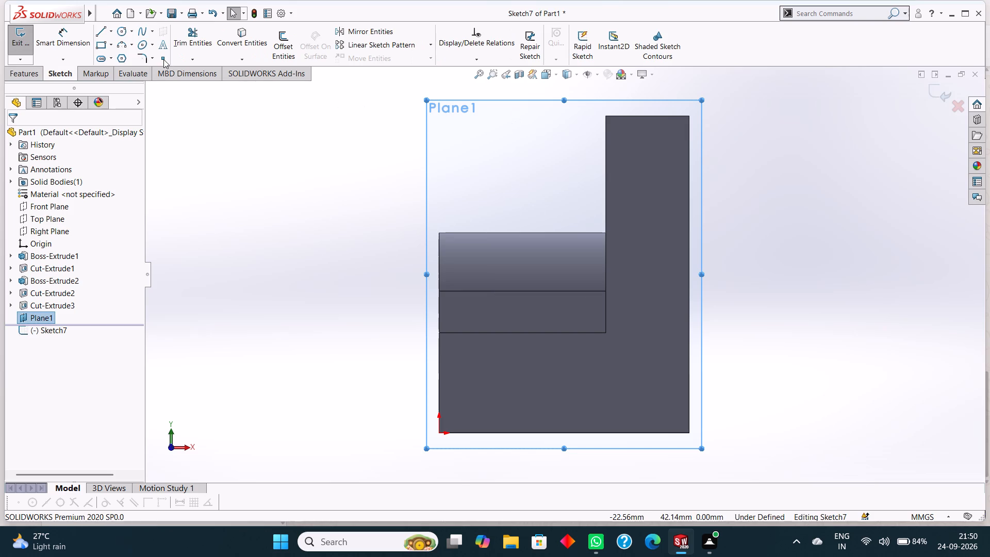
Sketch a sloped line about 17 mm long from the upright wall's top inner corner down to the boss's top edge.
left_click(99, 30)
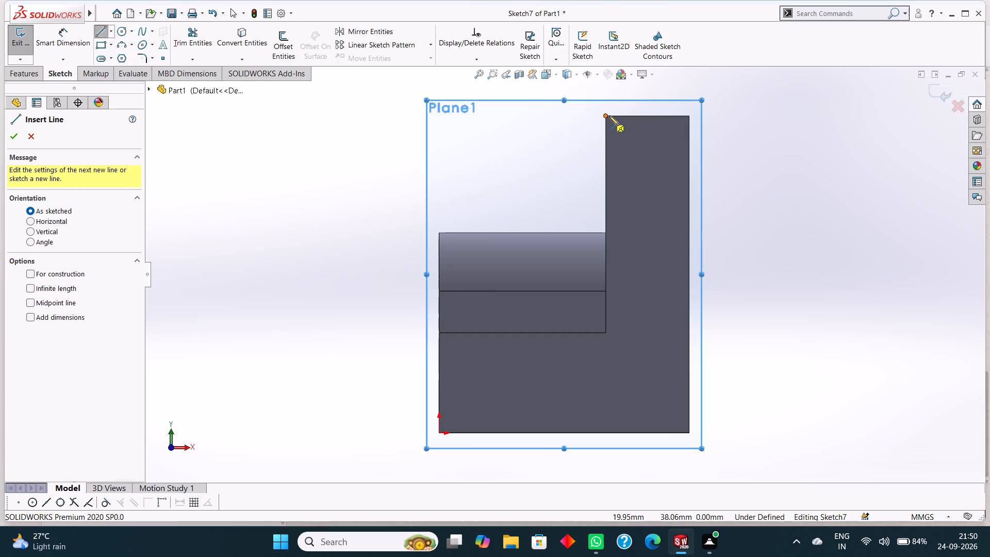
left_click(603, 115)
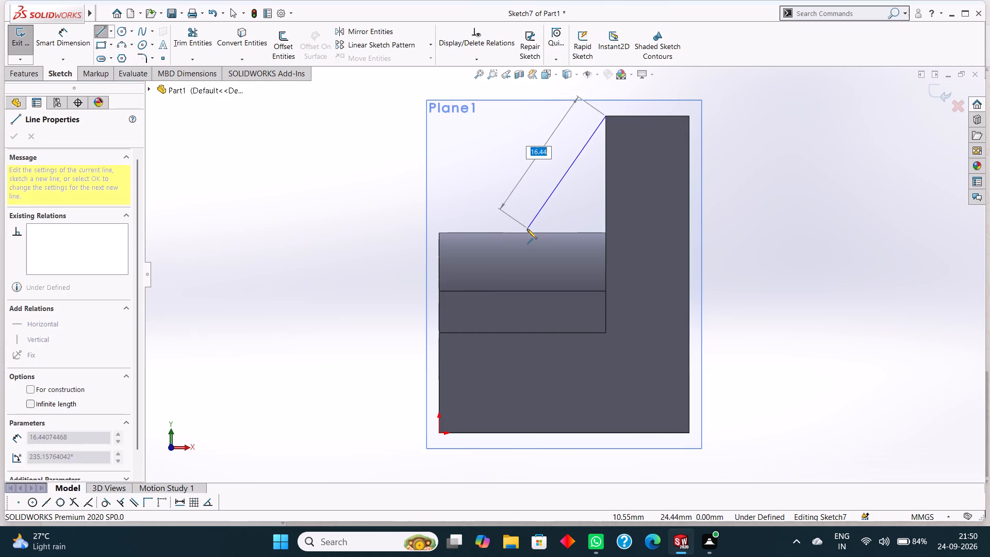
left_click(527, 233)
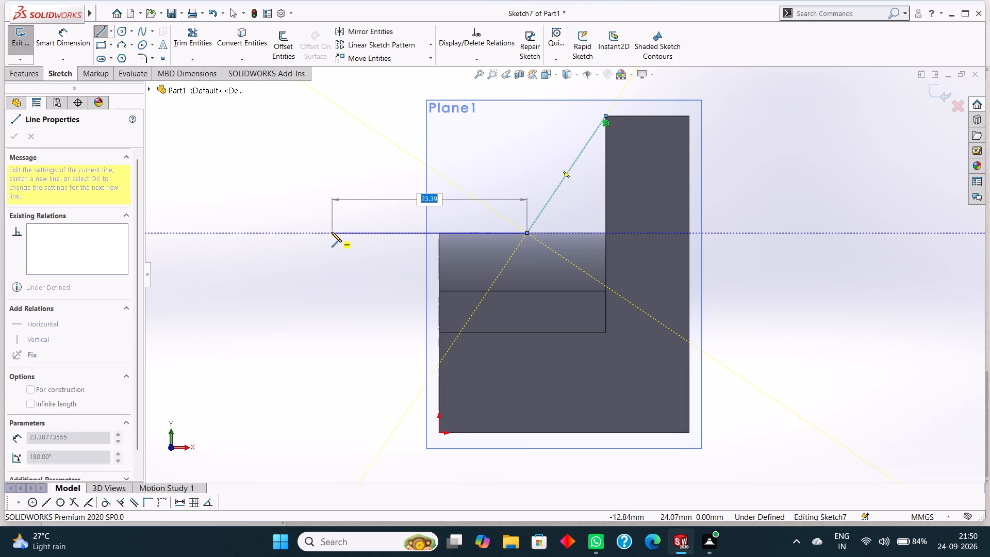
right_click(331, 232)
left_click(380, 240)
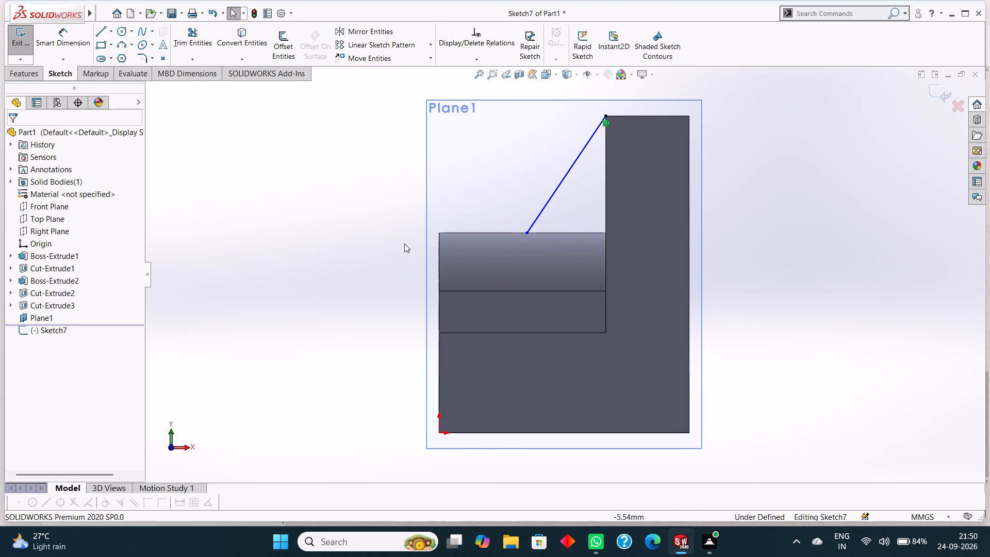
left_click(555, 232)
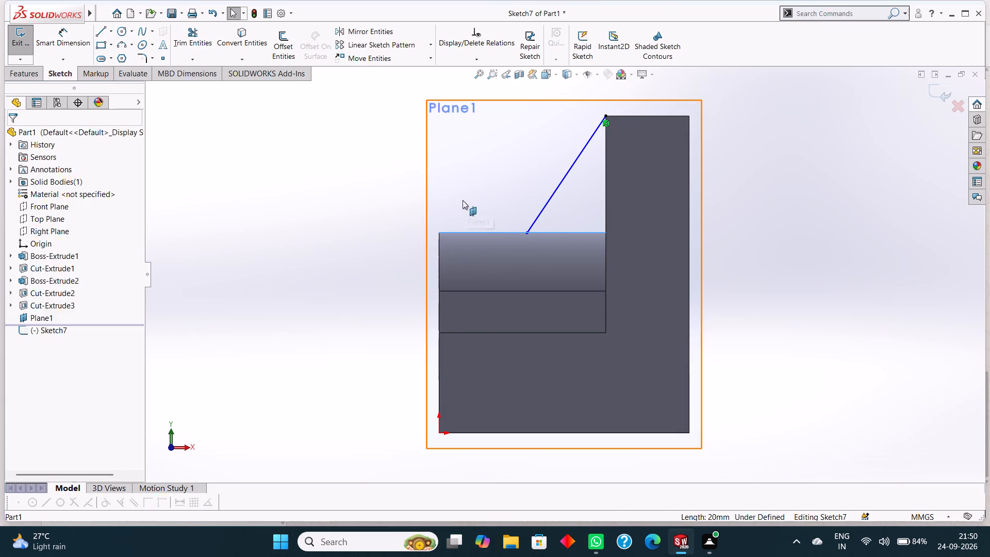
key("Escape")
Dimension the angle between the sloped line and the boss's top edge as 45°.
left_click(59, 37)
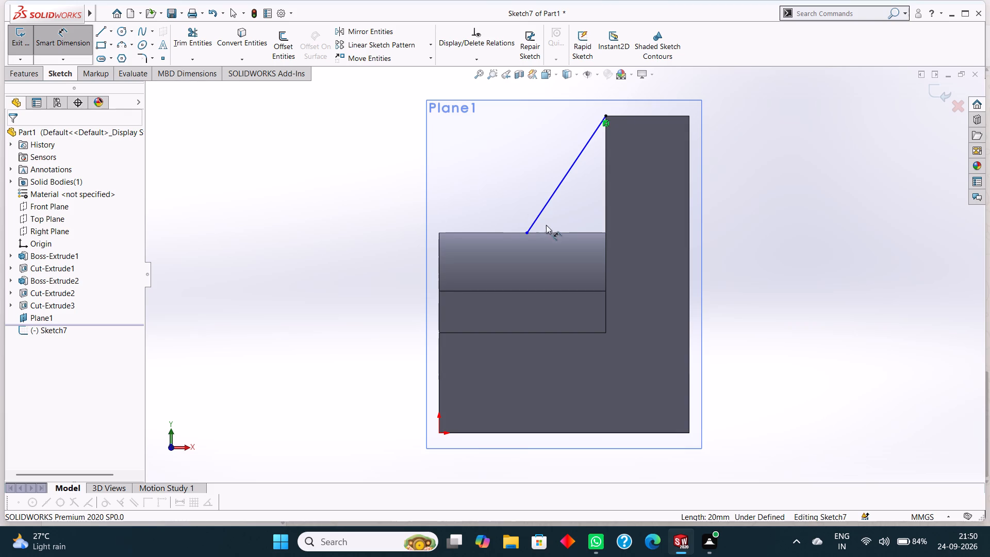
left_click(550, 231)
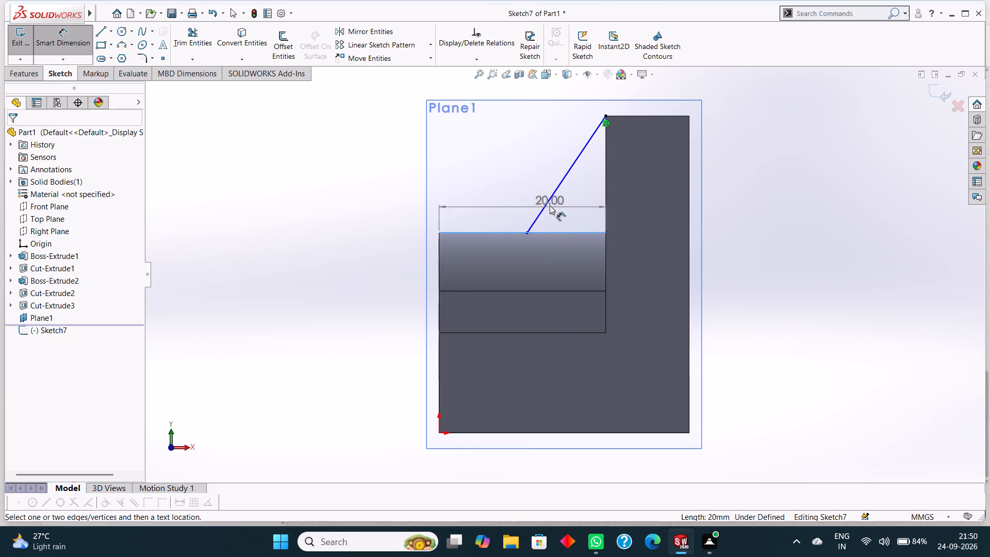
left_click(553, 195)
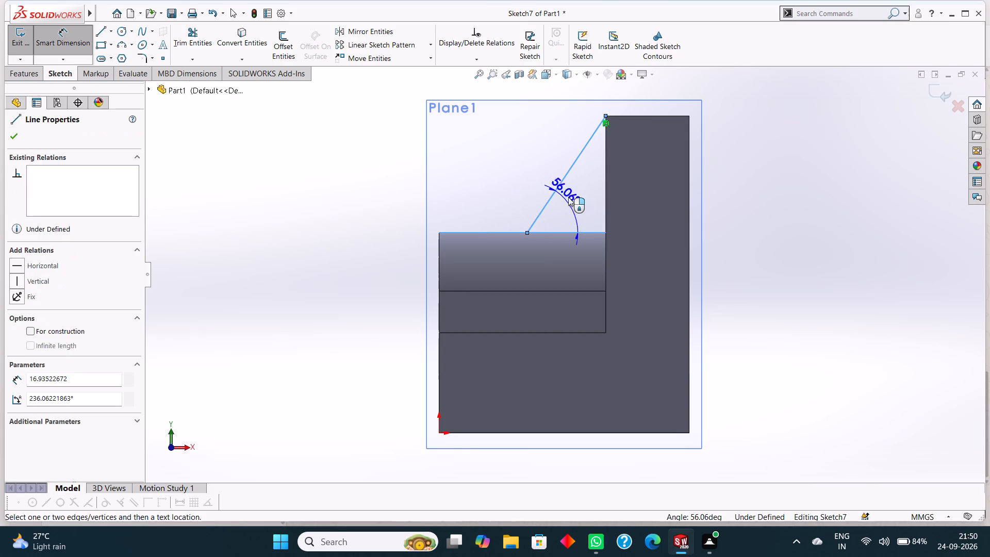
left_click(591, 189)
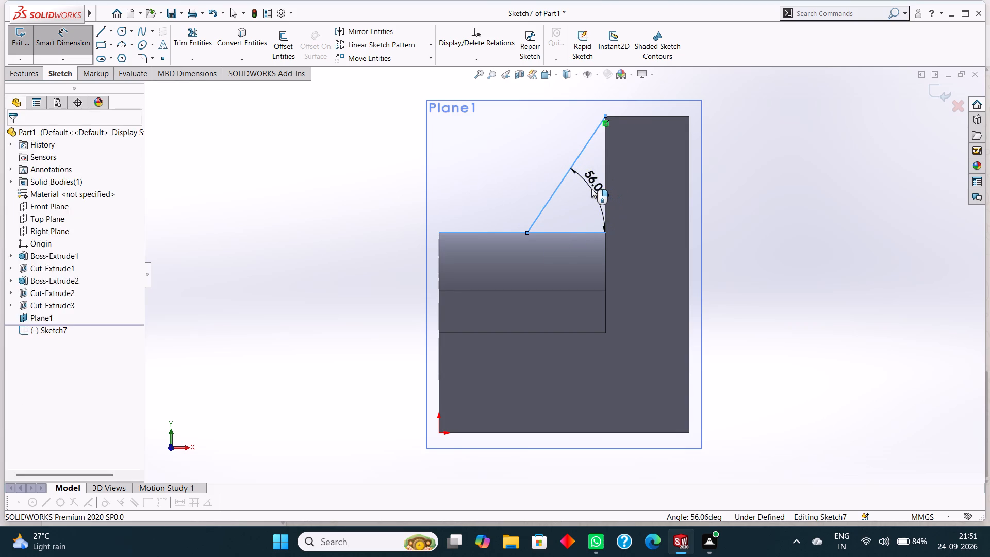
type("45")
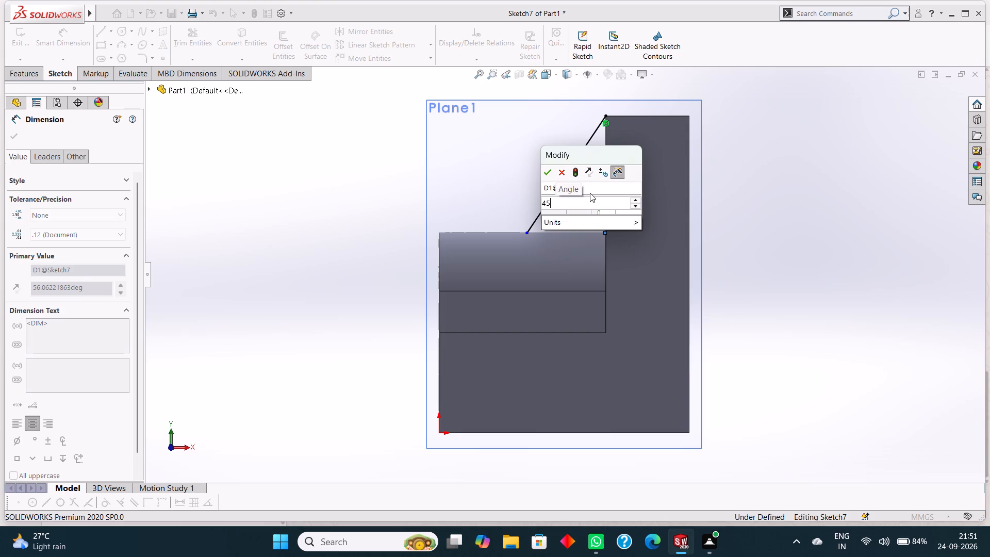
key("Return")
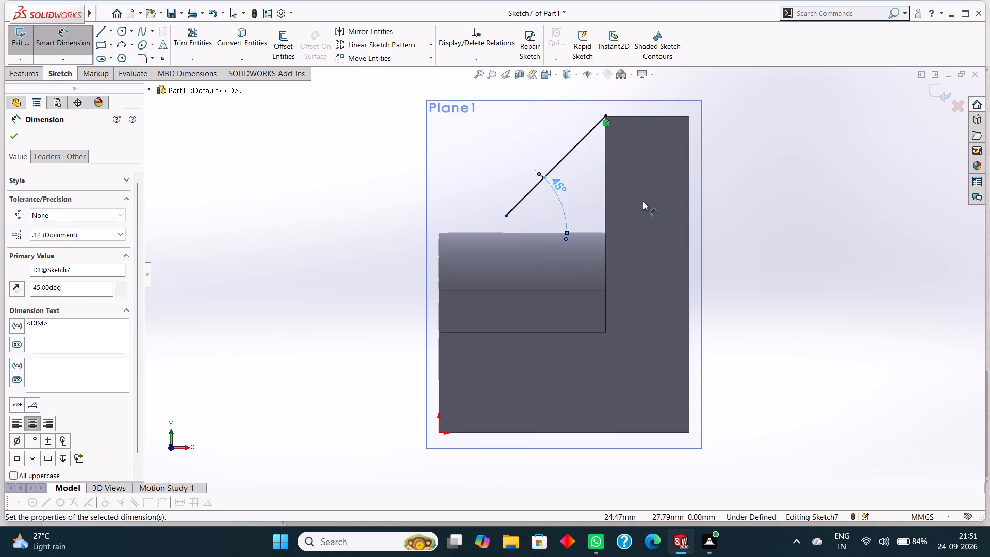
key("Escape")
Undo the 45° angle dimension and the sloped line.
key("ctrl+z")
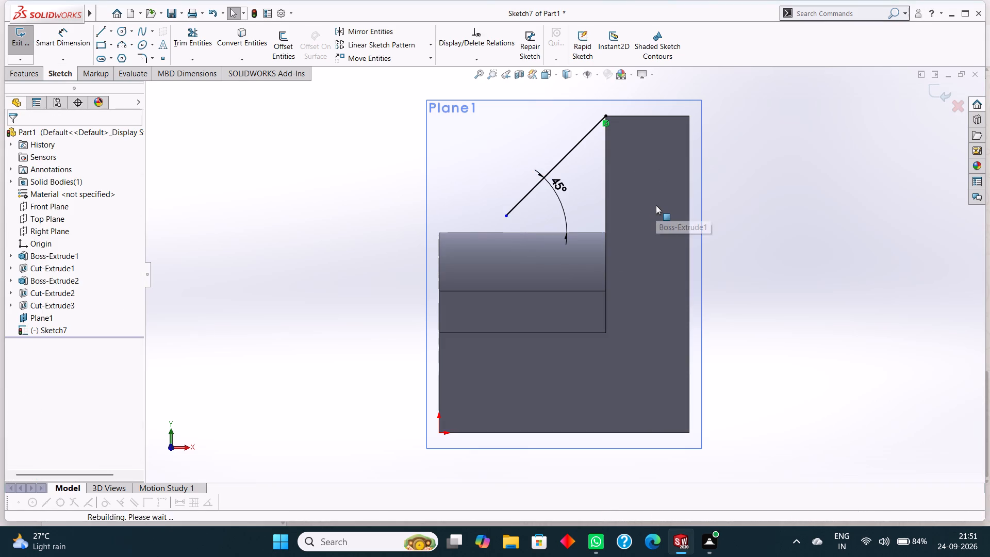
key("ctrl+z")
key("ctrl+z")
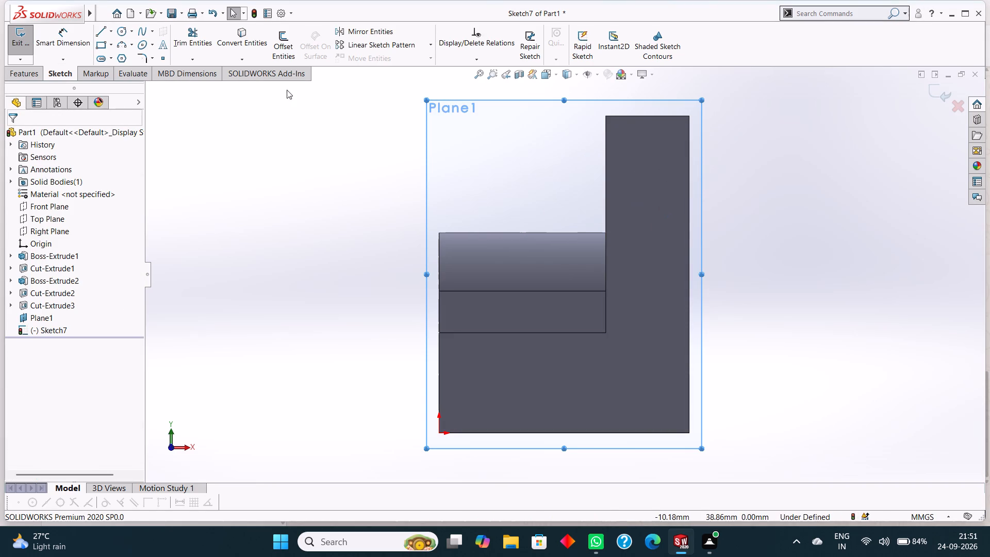
Sketch a sloped line about 21 mm long from the upright wall's top inner corner, ending coincident on the boss's top edge.
left_click(97, 31)
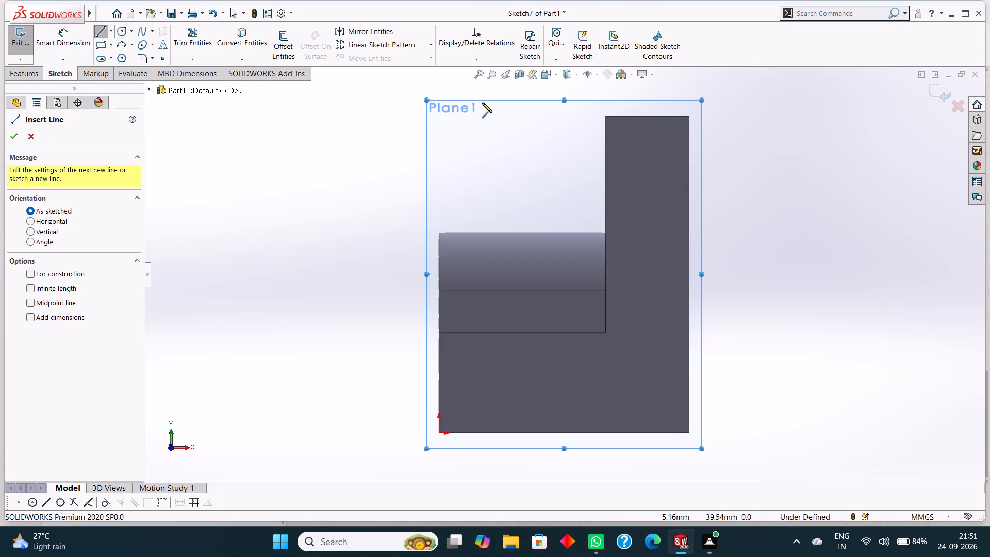
left_click(605, 116)
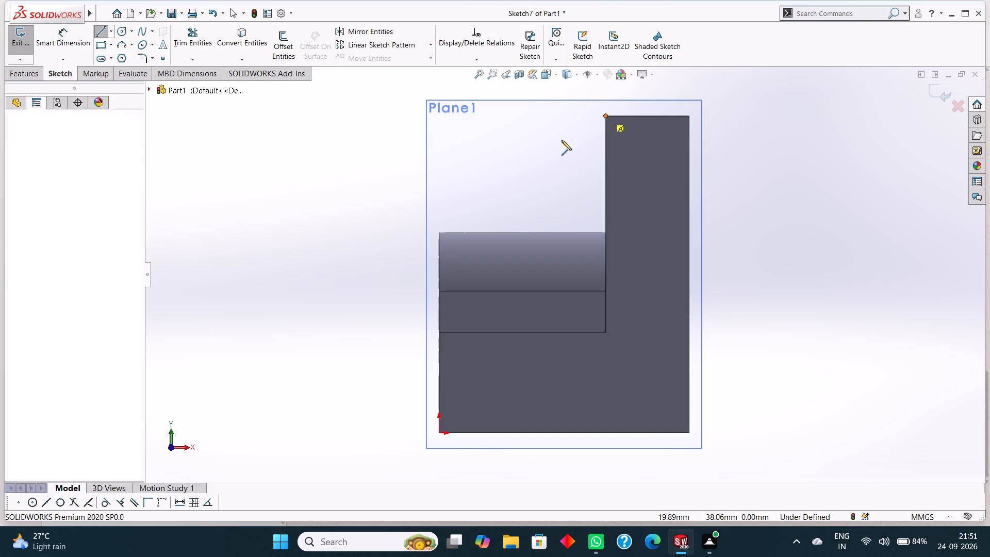
left_click(473, 232)
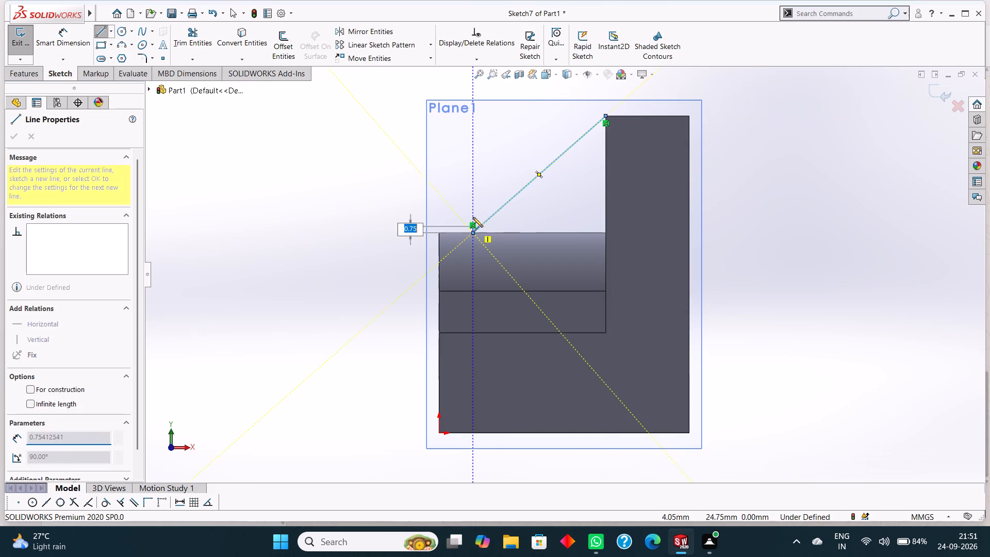
right_click(336, 183)
left_click(359, 191)
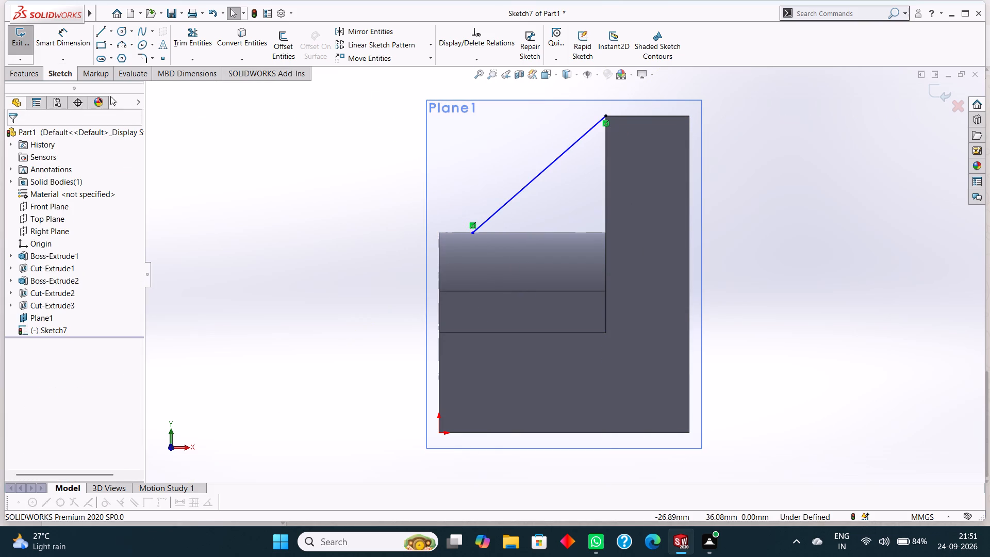
Dimension the angle between the new sloped line and the boss's top edge as 45°.
left_click(60, 36)
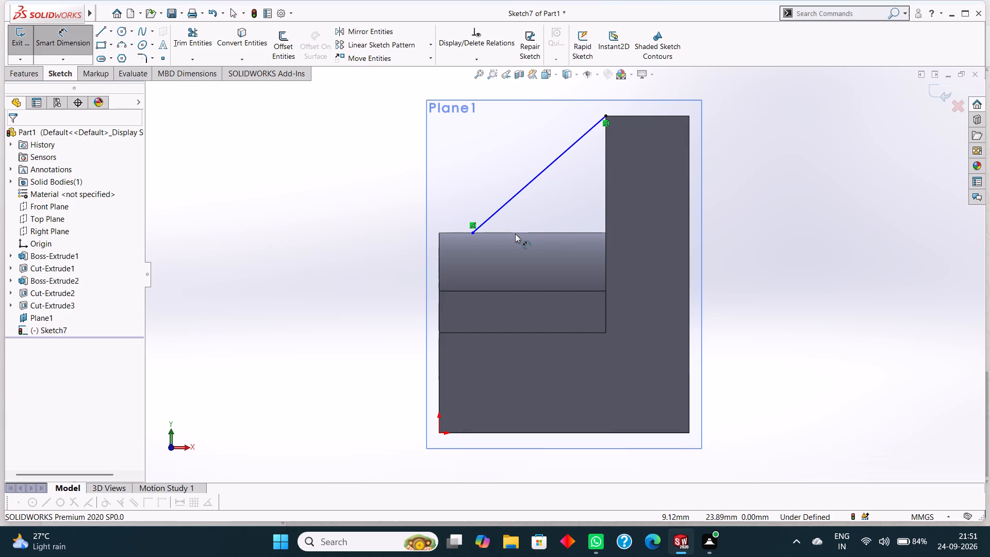
left_click(508, 232)
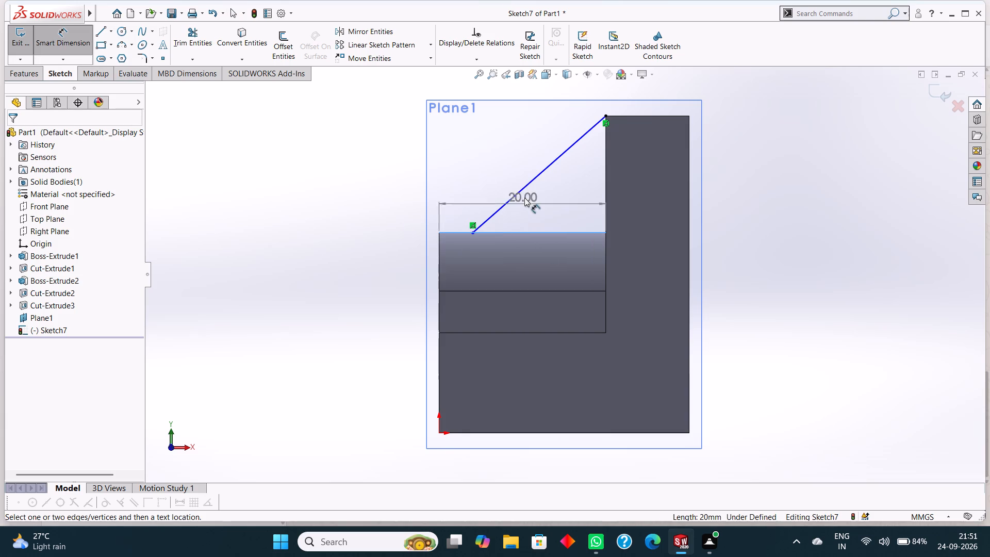
left_click(525, 183)
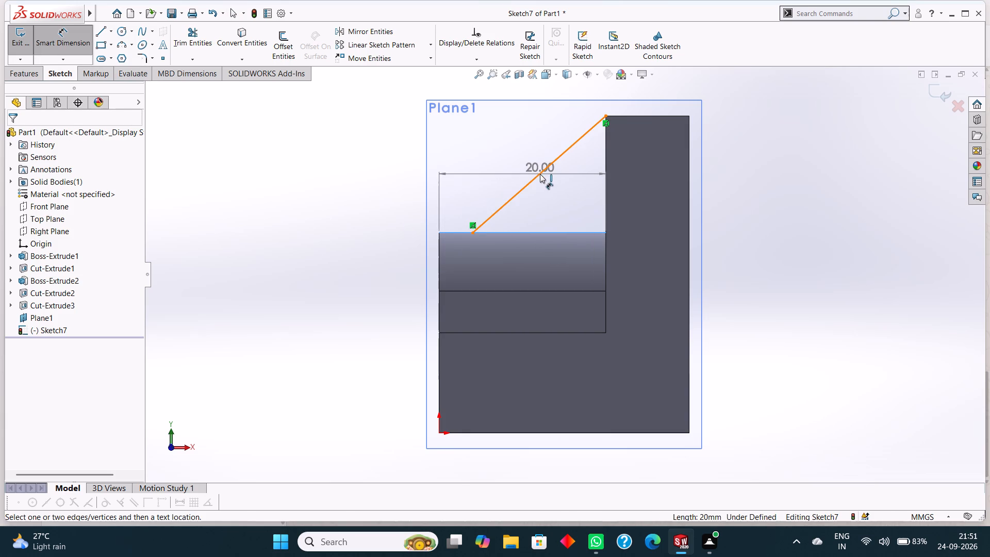
left_click(539, 172)
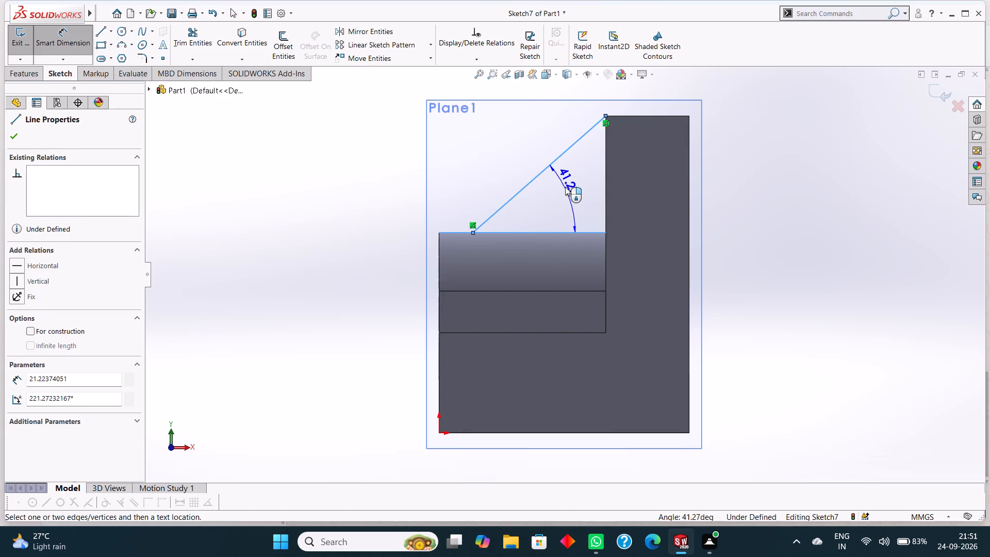
left_click(565, 187)
type("45")
key("Return")
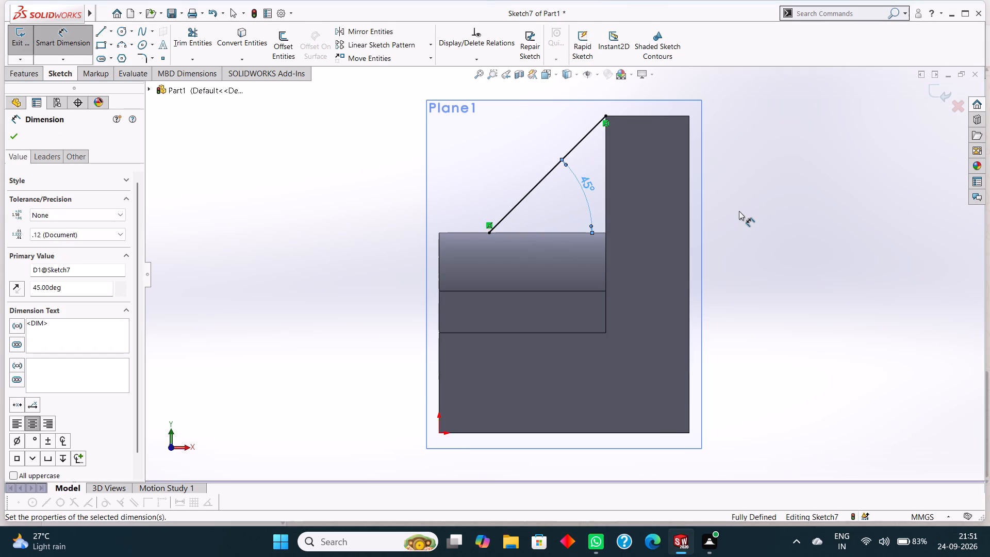
left_click(18, 137)
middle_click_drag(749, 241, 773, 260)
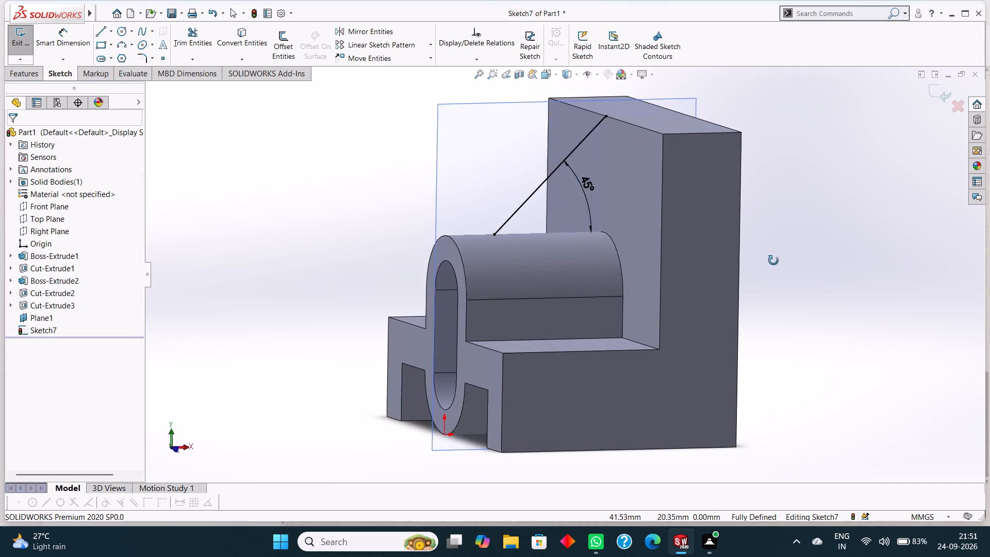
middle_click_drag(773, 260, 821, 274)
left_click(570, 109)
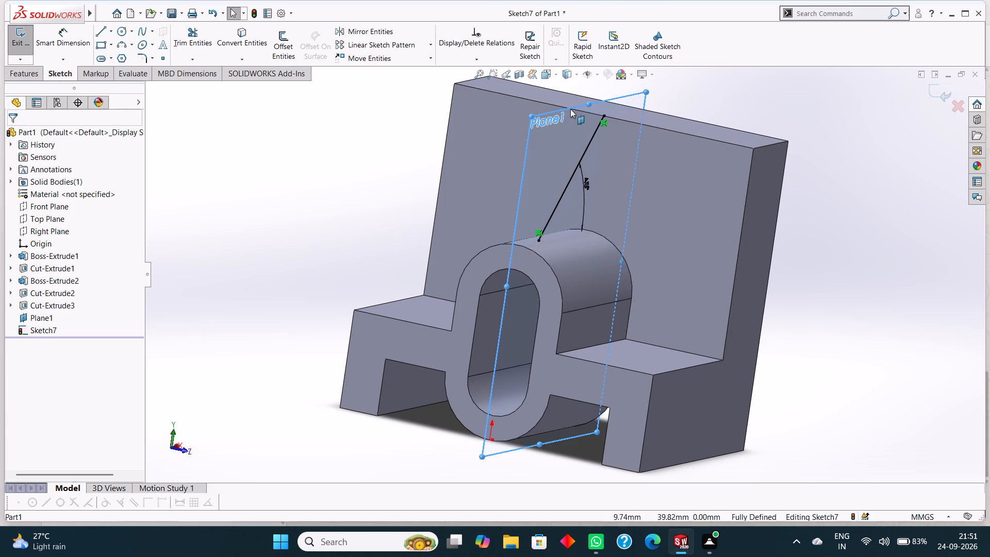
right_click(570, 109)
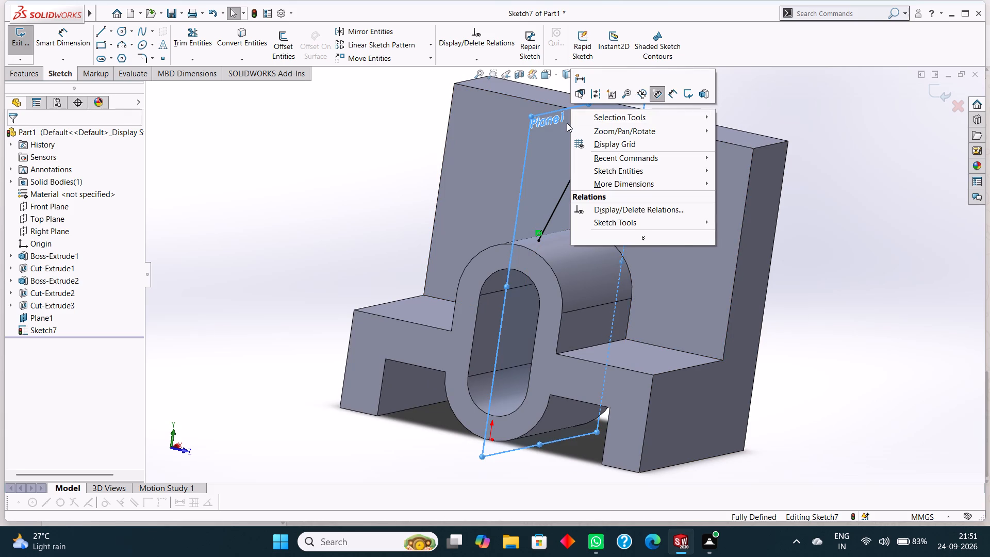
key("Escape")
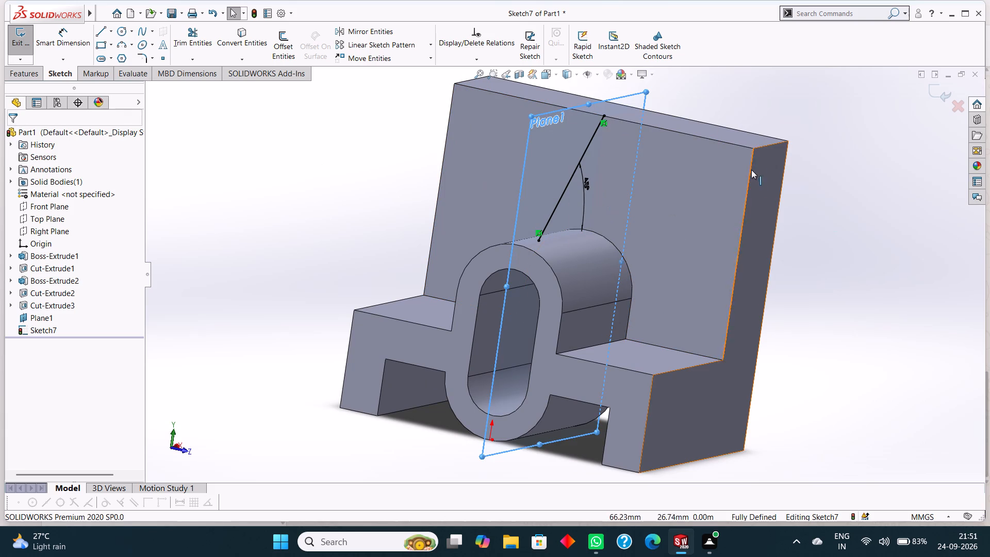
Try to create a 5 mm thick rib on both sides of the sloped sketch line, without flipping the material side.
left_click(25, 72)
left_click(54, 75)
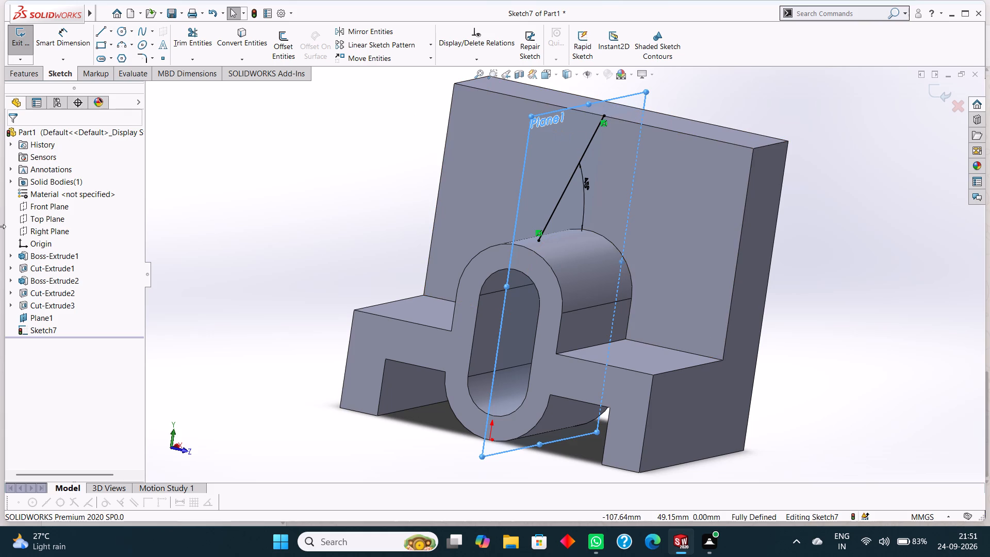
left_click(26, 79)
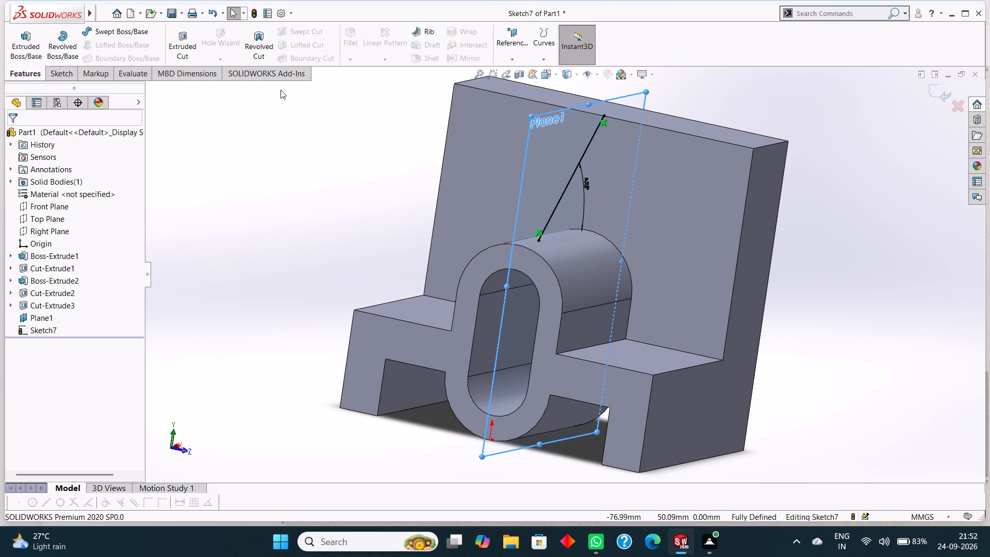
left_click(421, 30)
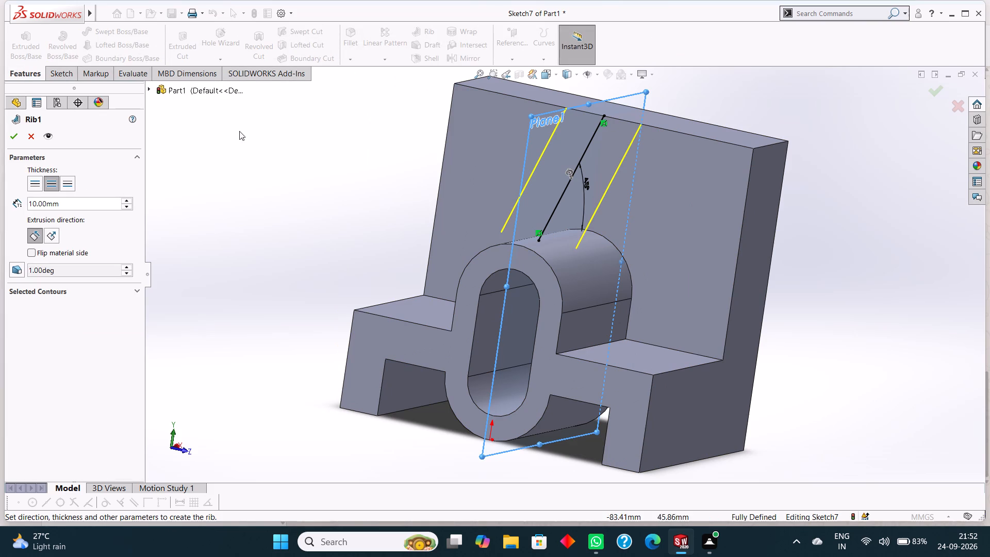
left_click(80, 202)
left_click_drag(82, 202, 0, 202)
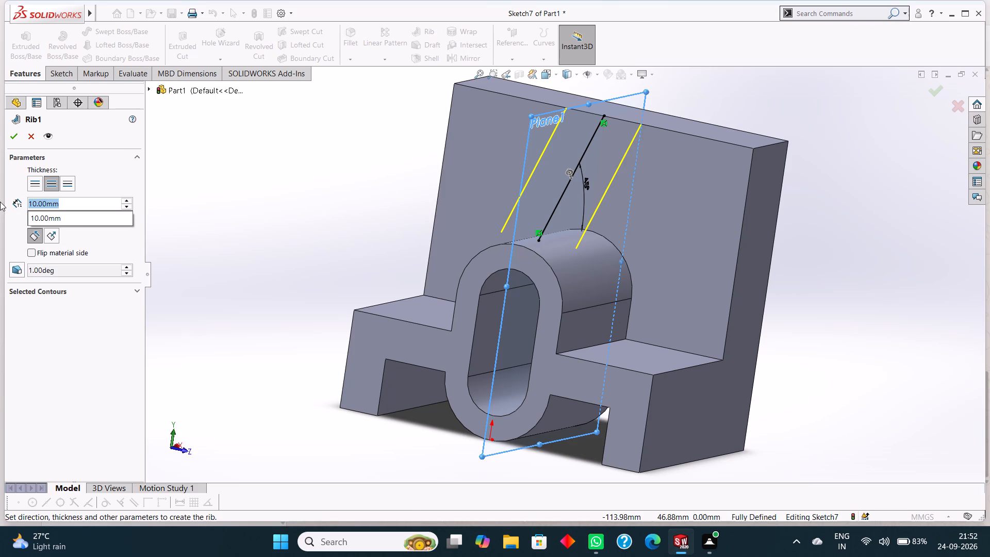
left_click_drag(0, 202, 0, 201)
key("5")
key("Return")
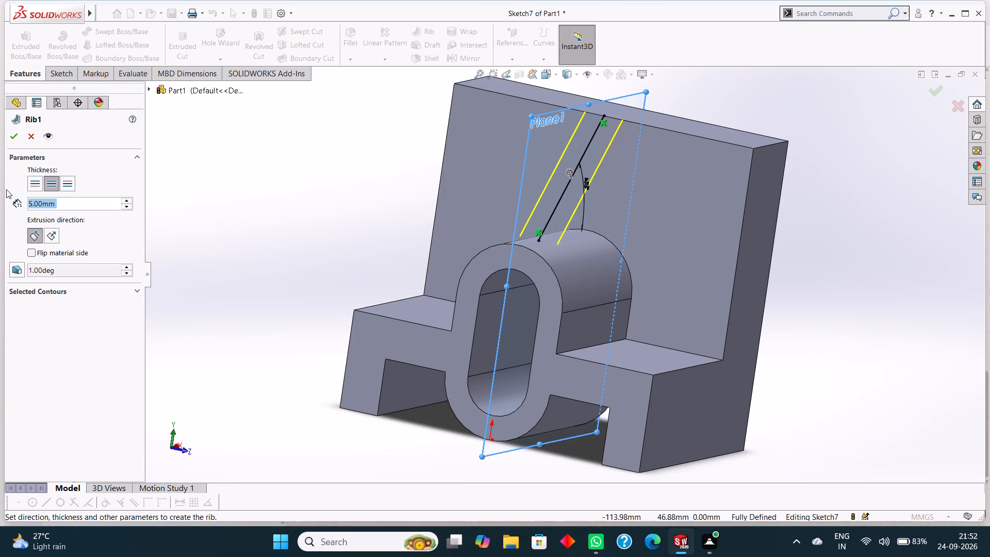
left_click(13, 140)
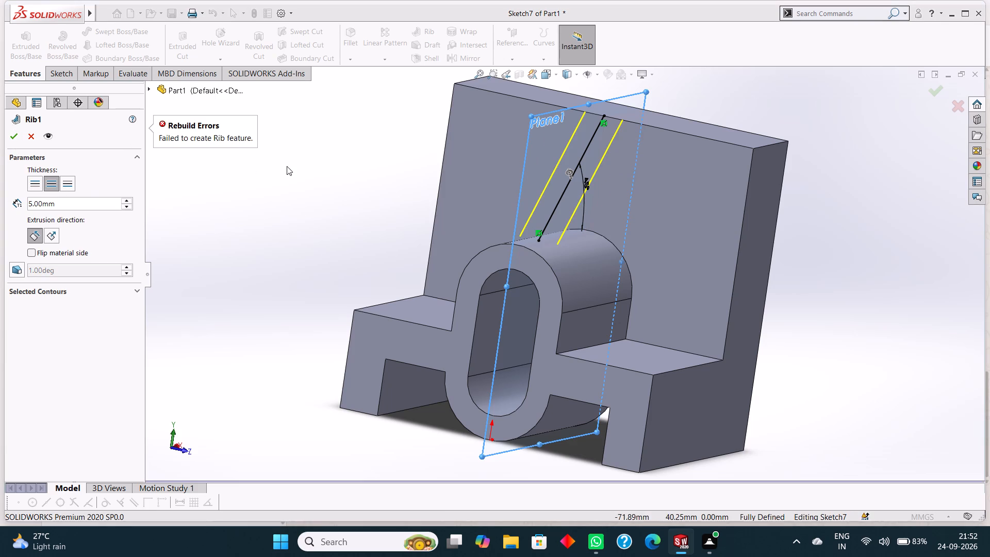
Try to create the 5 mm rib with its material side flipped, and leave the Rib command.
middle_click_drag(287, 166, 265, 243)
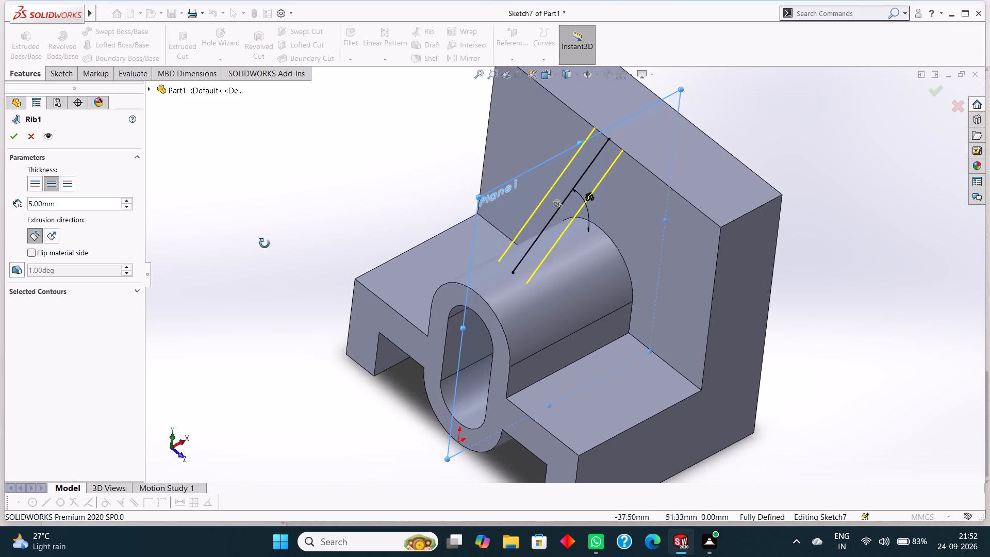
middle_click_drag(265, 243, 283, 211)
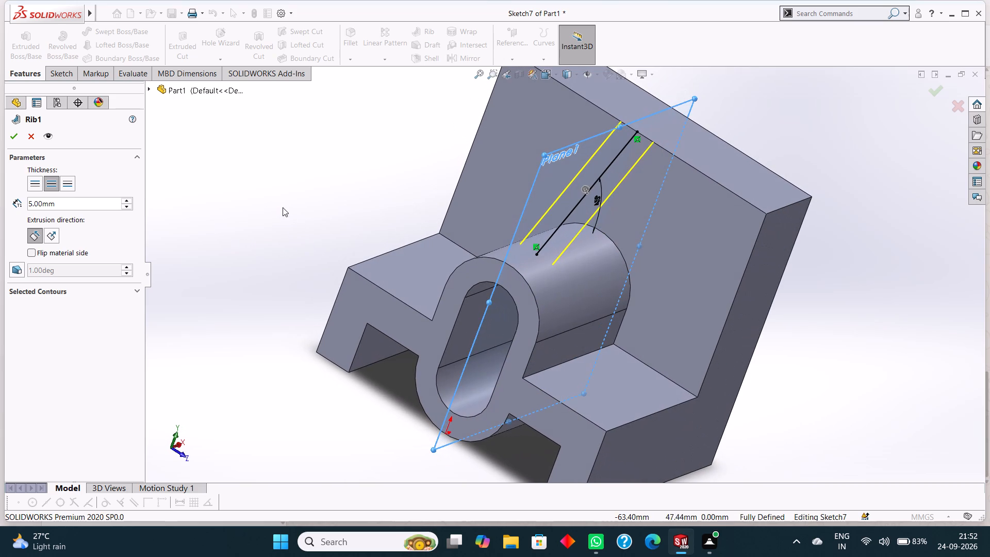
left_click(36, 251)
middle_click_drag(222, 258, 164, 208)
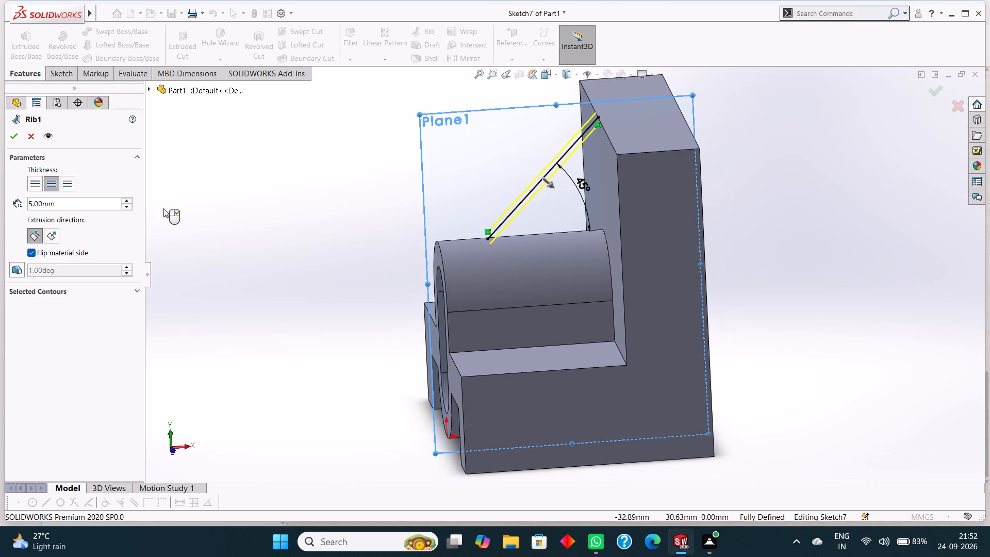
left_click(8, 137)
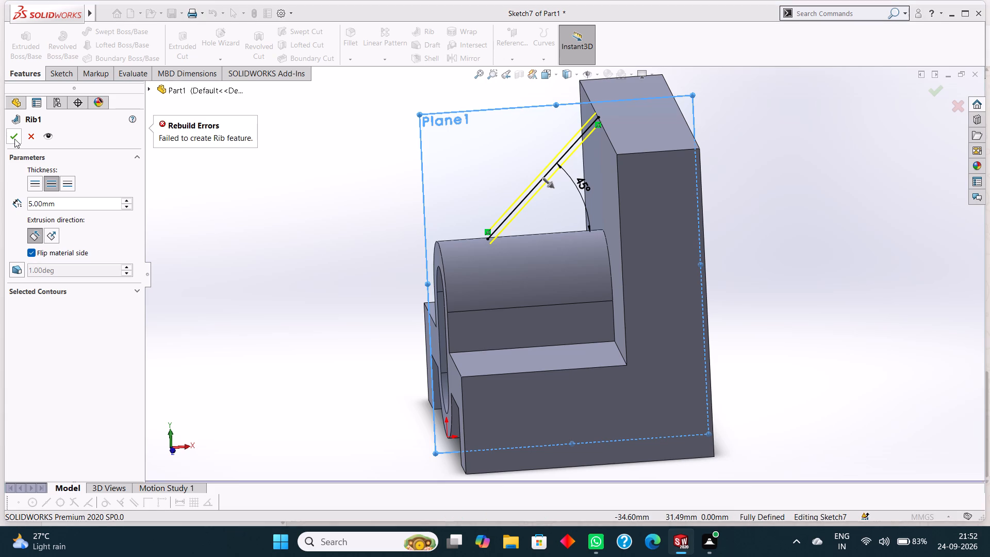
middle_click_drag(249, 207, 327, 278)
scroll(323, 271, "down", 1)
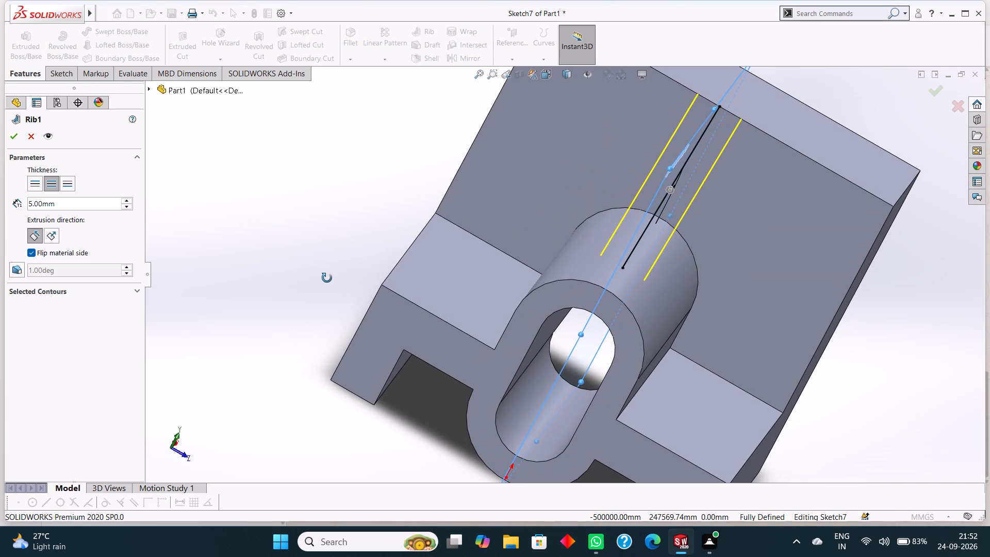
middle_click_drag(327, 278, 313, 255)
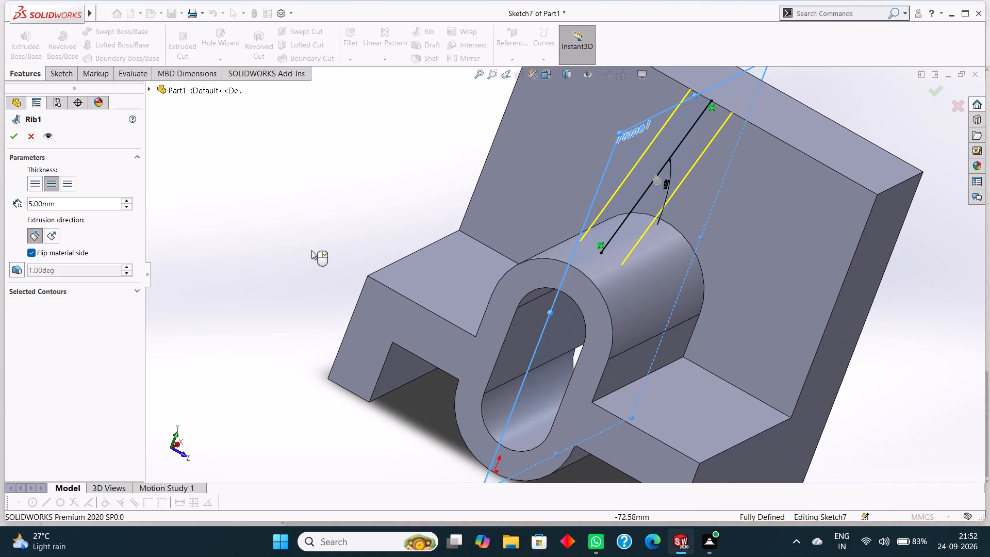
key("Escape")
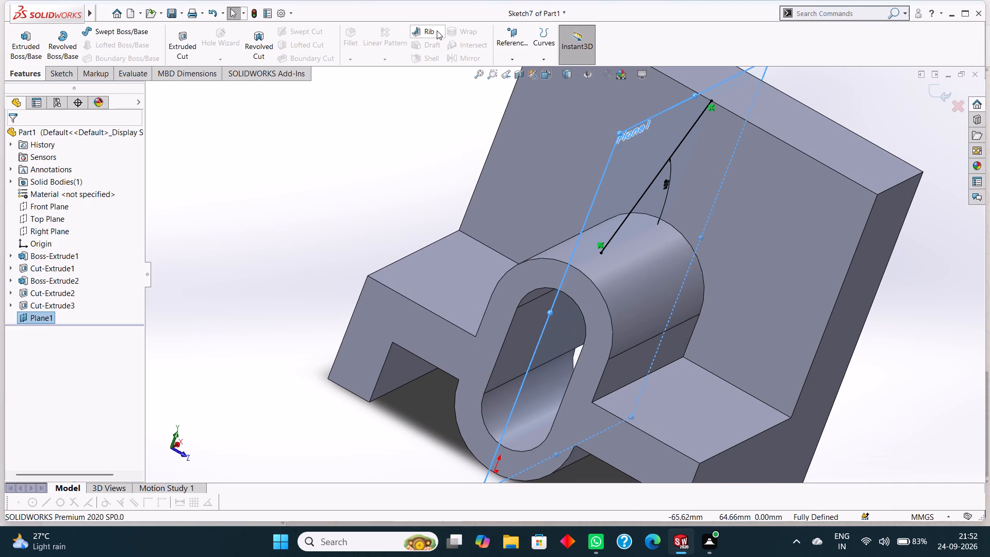
Create a 5 mm thick rib from the sloped line, thickened on both sides, parallel to the sketch, with the material side flipped.
left_click(437, 30)
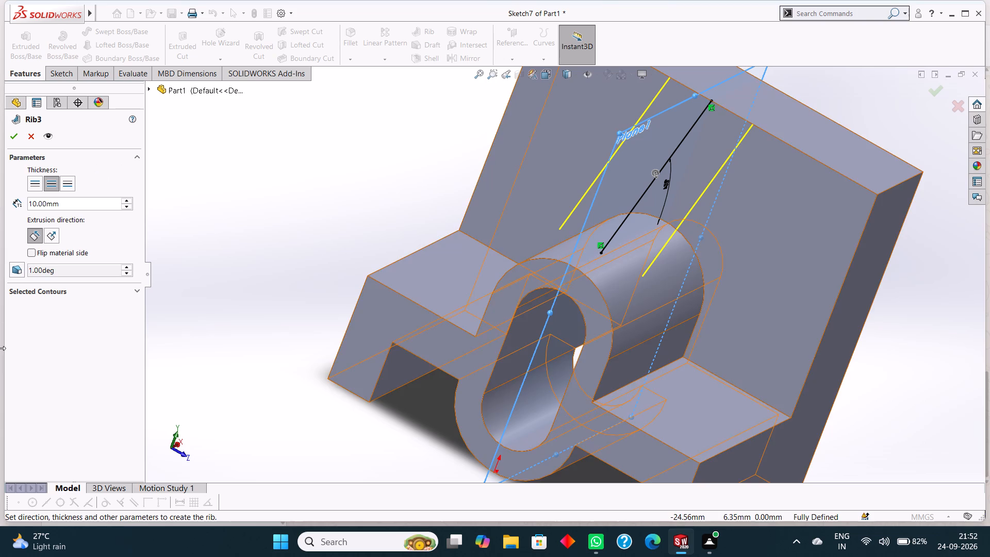
left_click_drag(89, 202, 29, 206)
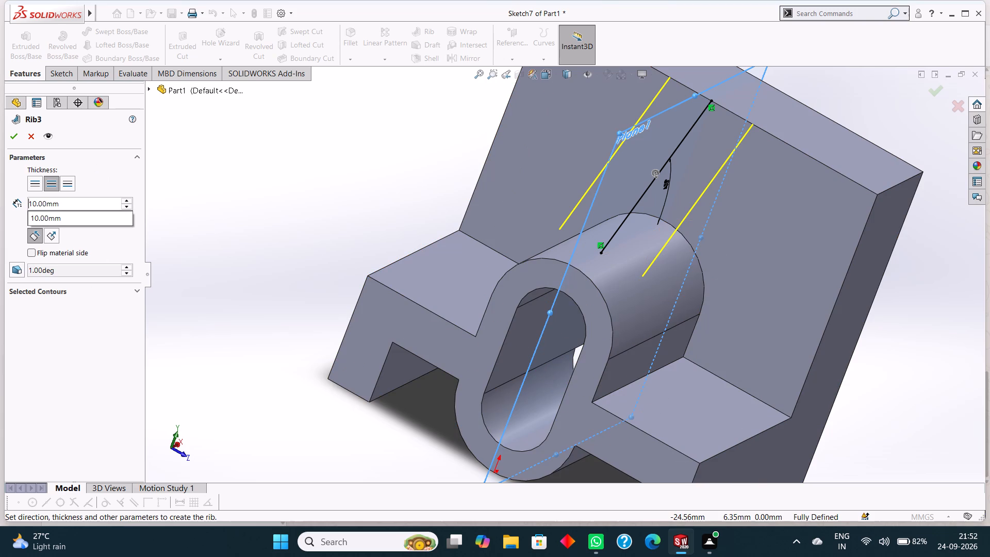
key("5")
key("Return")
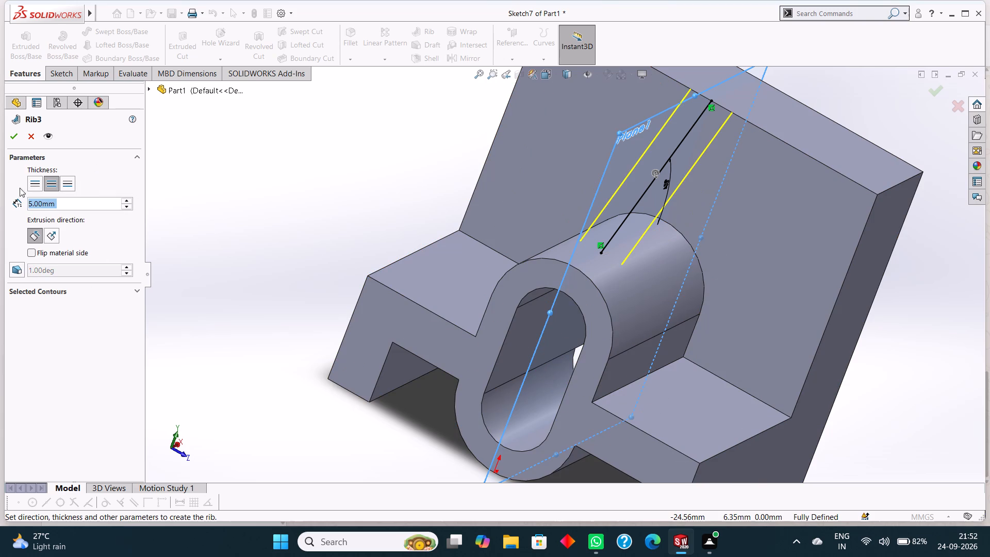
middle_click_drag(226, 238, 209, 239)
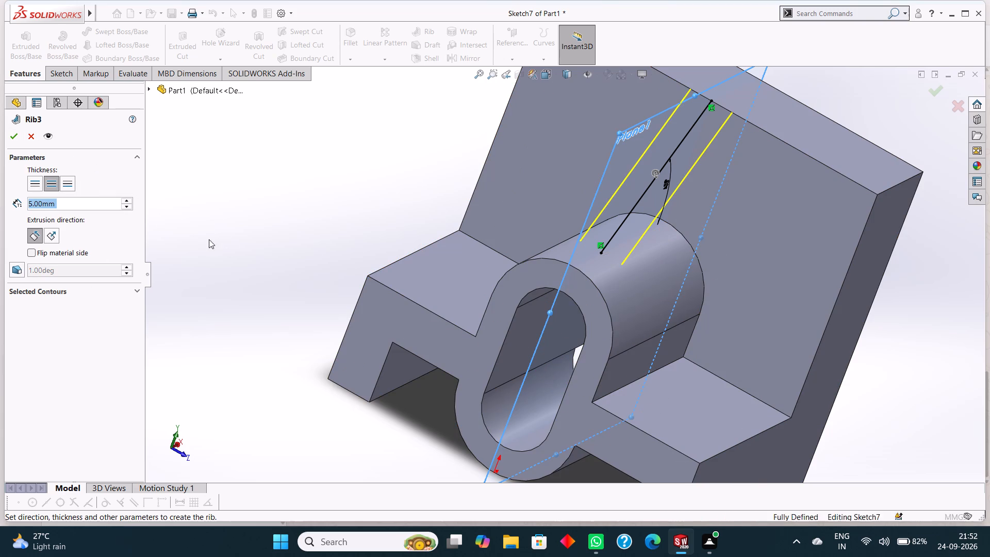
middle_click_drag(209, 239, 193, 227)
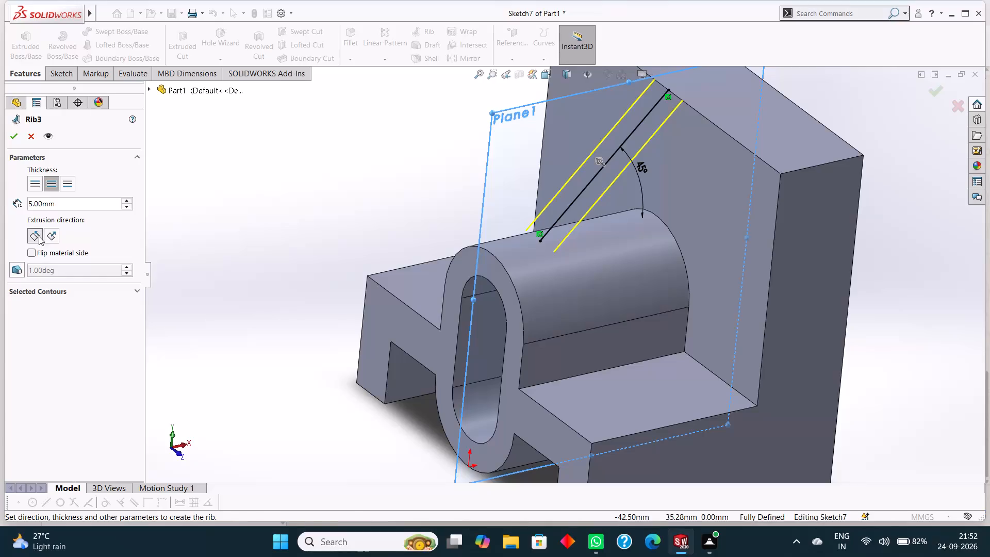
left_click(28, 250)
left_click(10, 143)
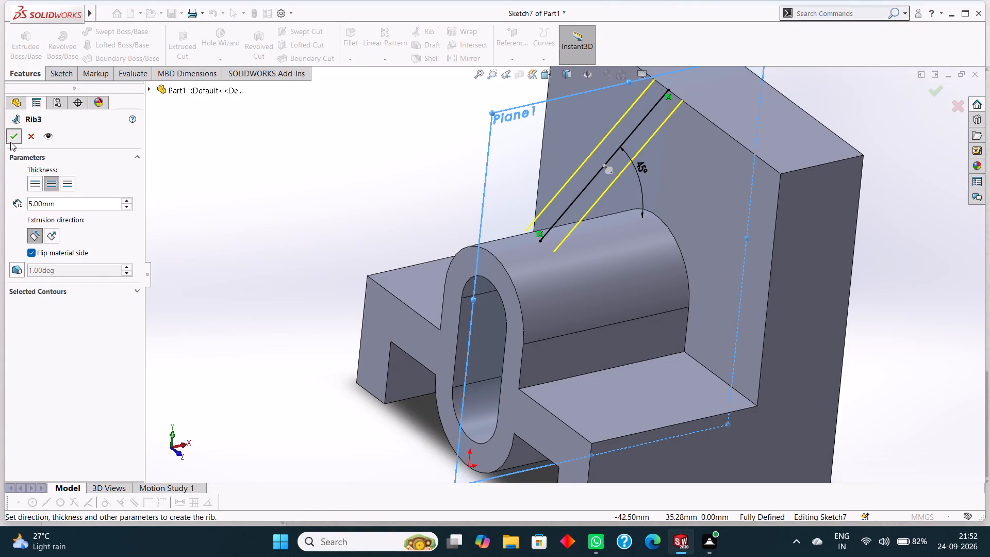
left_click(205, 233)
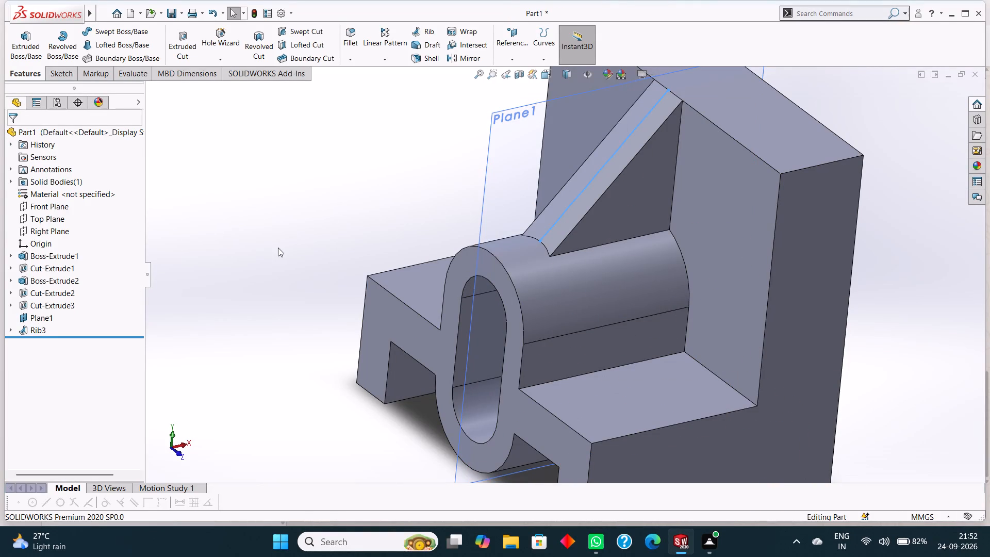
Hide the mid plane Plane1.
scroll(277, 248, "up", 3)
right_click(533, 163)
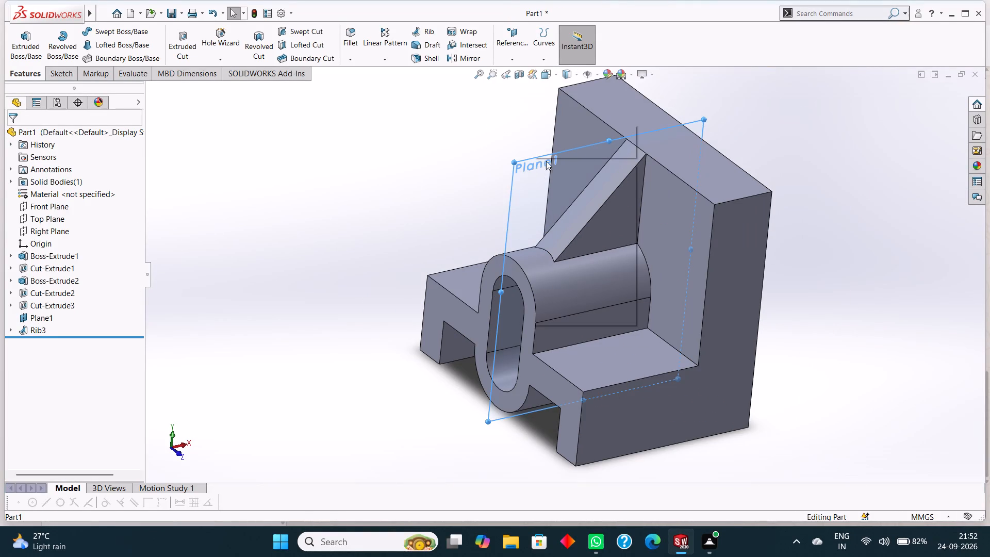
left_click(563, 147)
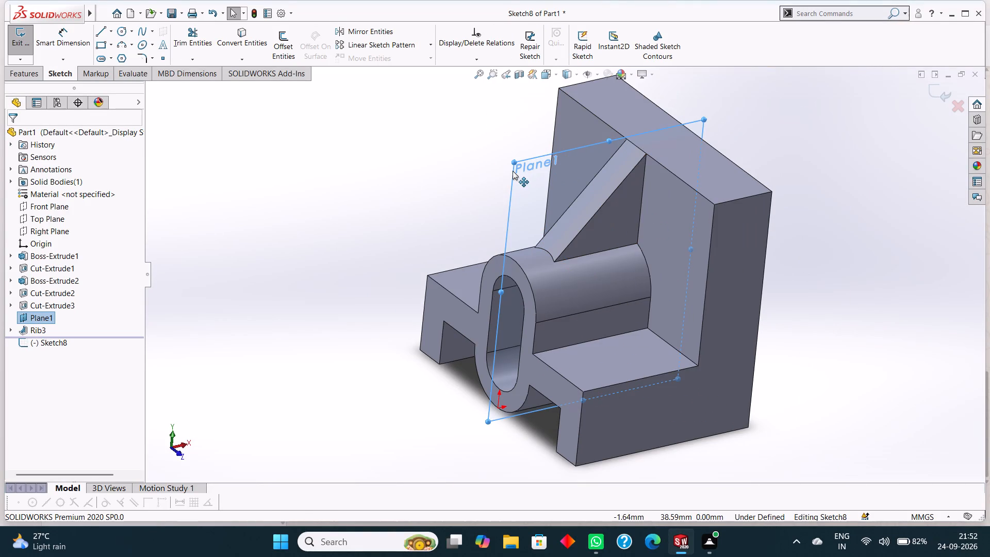
right_click(533, 160)
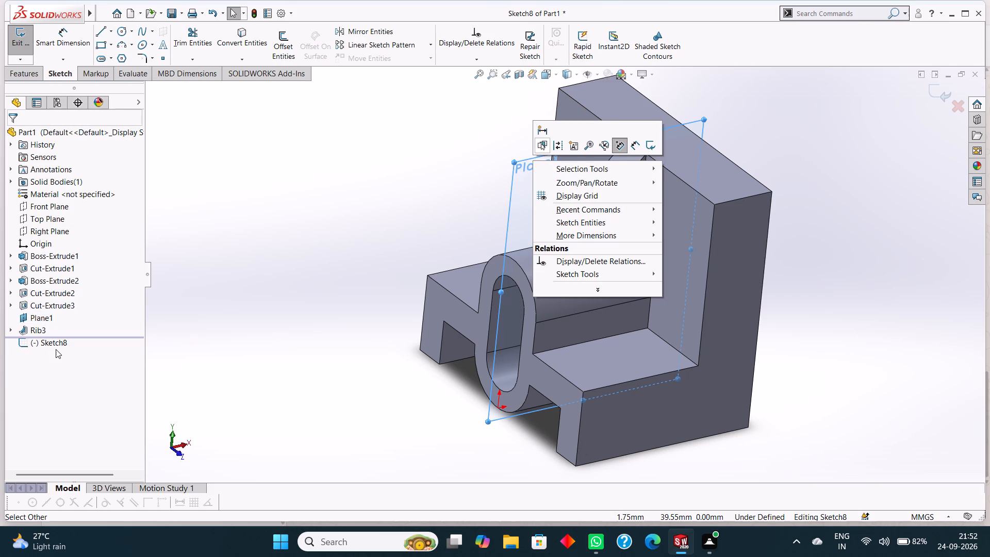
key("Escape")
left_click(46, 315)
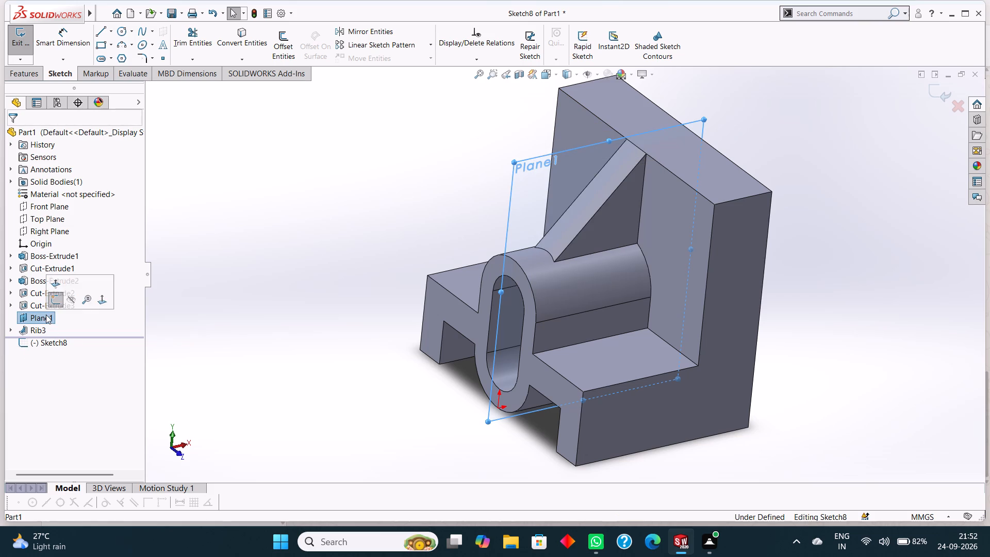
left_click(97, 317)
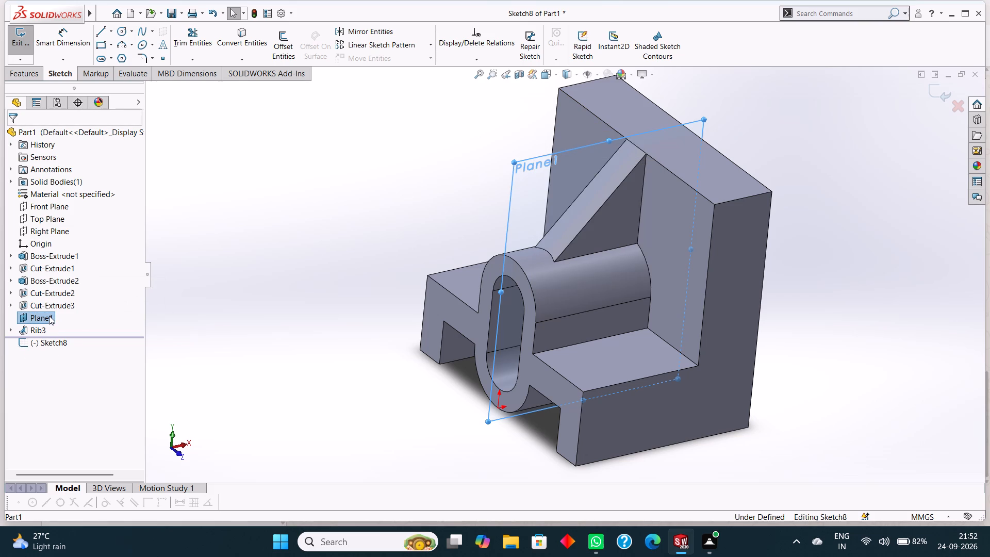
right_click(49, 316)
left_click(71, 303)
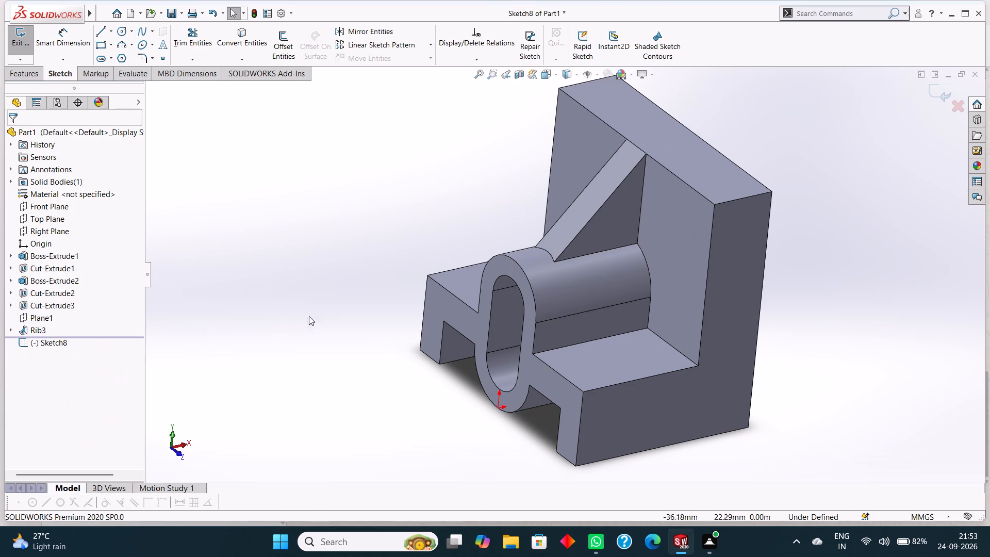
left_click(315, 315)
scroll(318, 318, "up", 1)
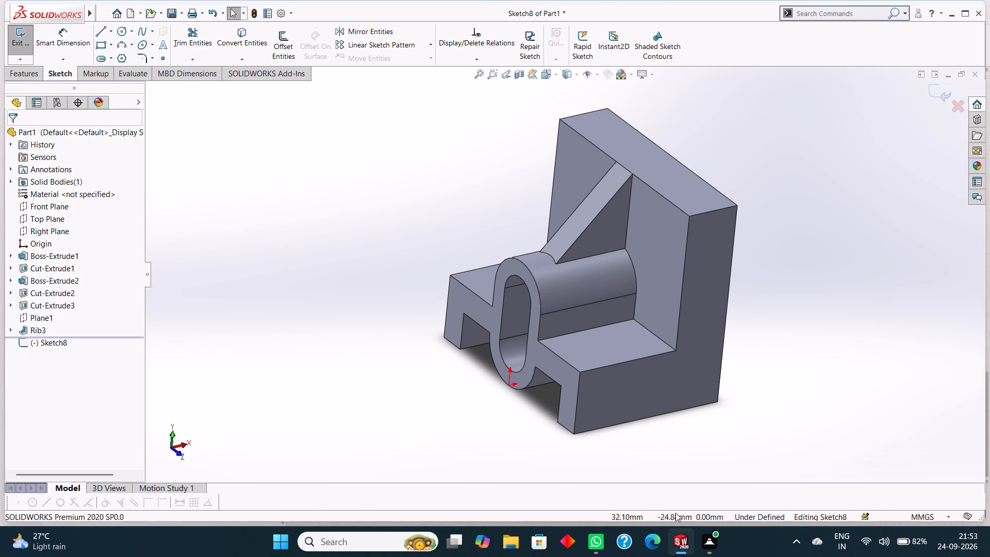
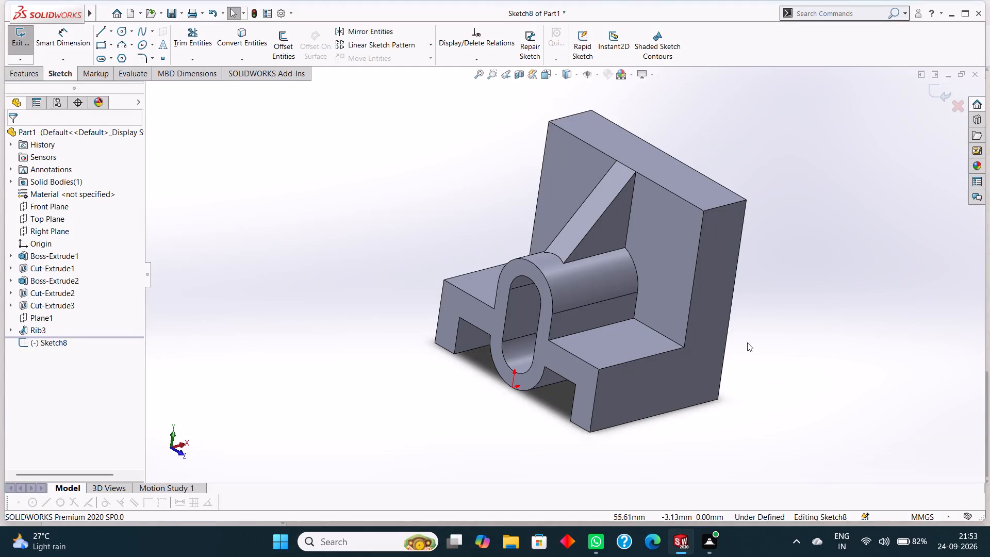
Discard the empty open sketch by starting to save the part, and leave the save dialog without saving.
middle_click_drag(752, 341, 757, 298)
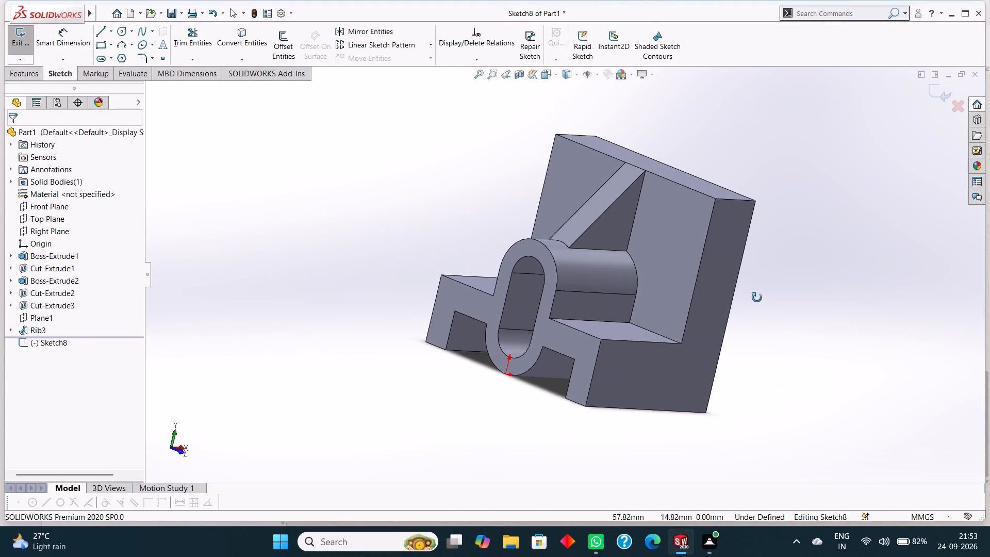
middle_click_drag(757, 298, 781, 319)
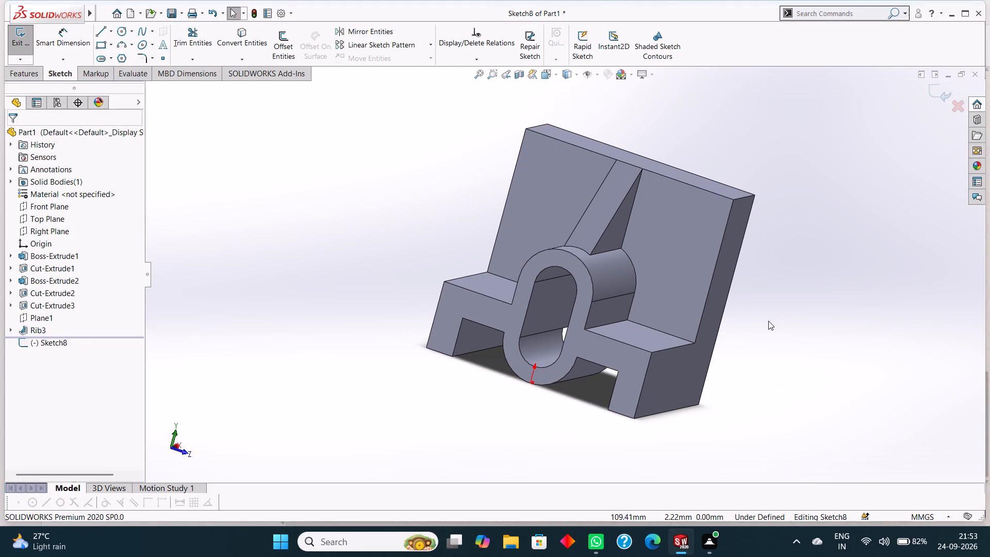
key("ctrl+s")
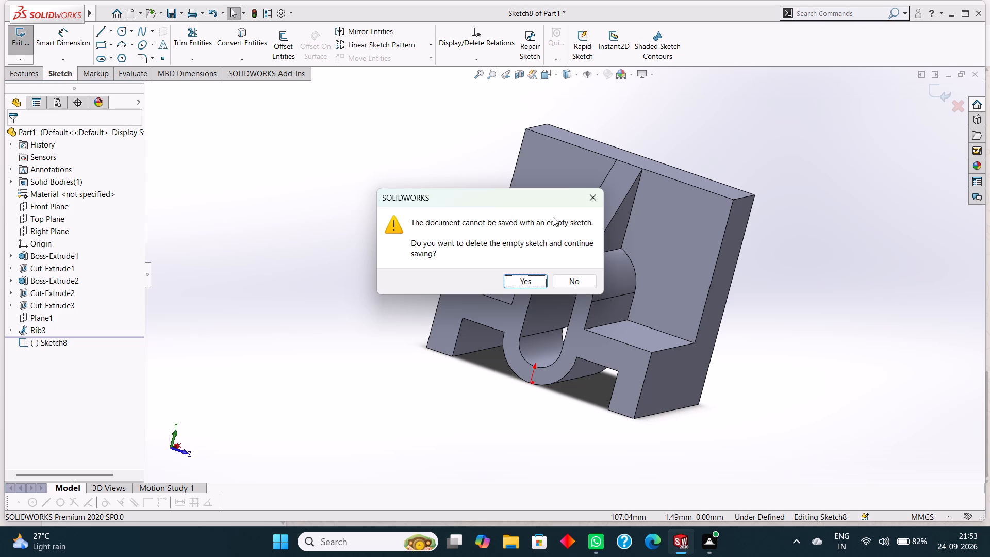
left_click(585, 202)
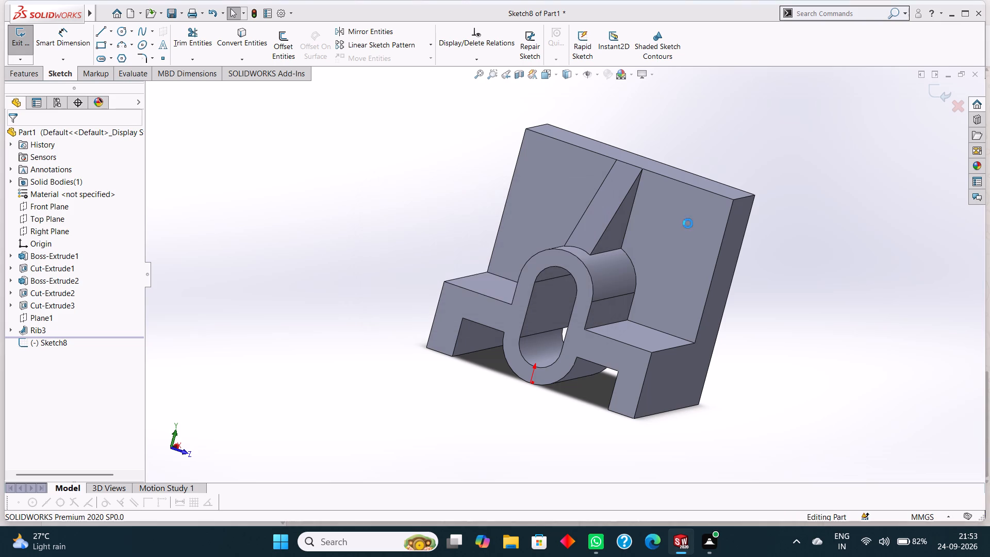
scroll(835, 252, "up", 2)
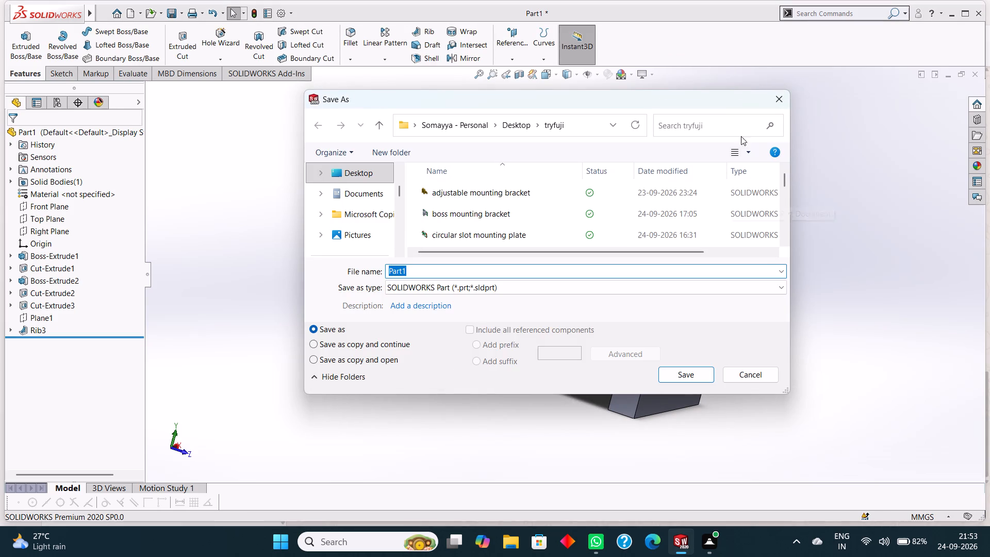
left_click(778, 104)
Save the part as "cylindrical boss support bracket" in the tryfuji folder, rebuilding the document before saving.
scroll(837, 282, "up", 3)
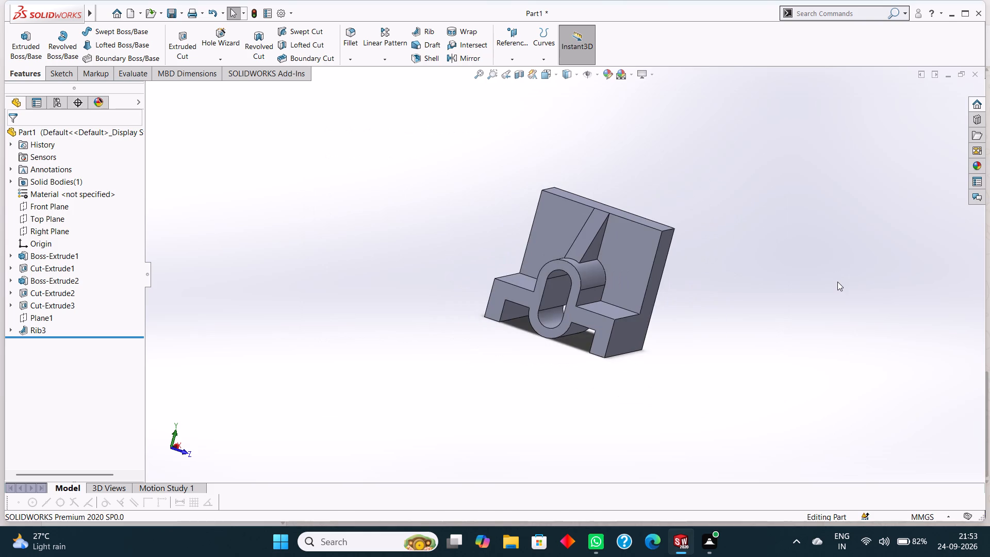
middle_click_drag(837, 282, 864, 299)
scroll(645, 302, "down", 5)
scroll(527, 277, "up", 5)
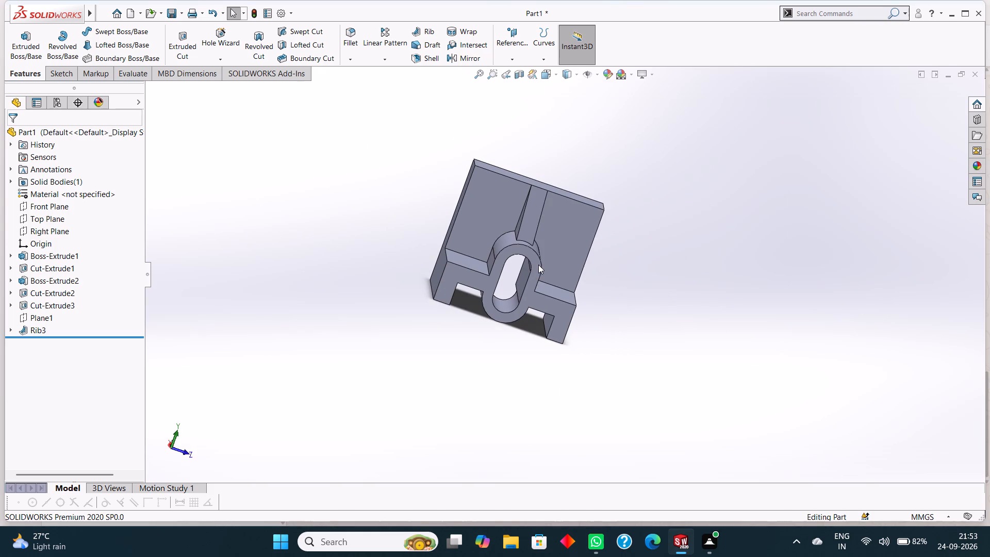
key("ctrl+s")
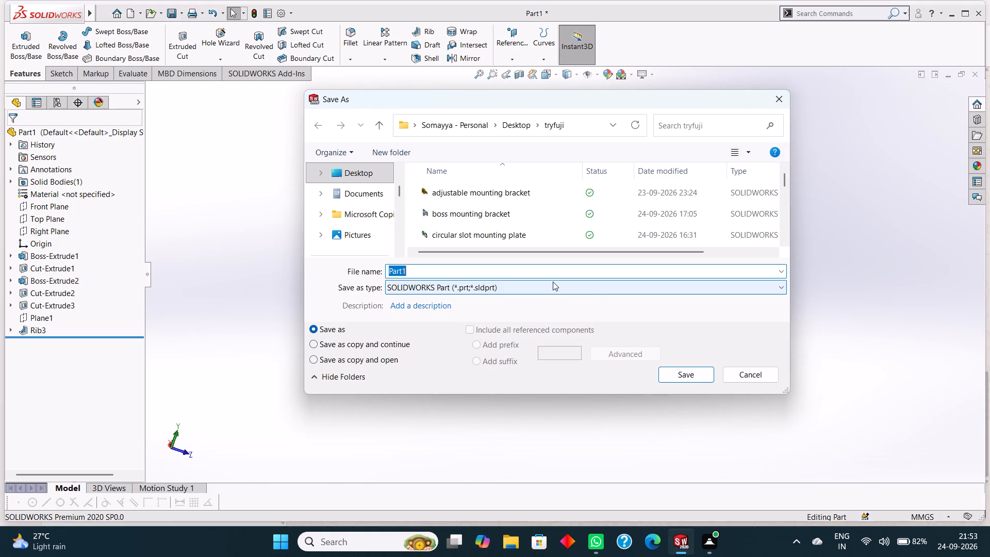
key("BackSpace")
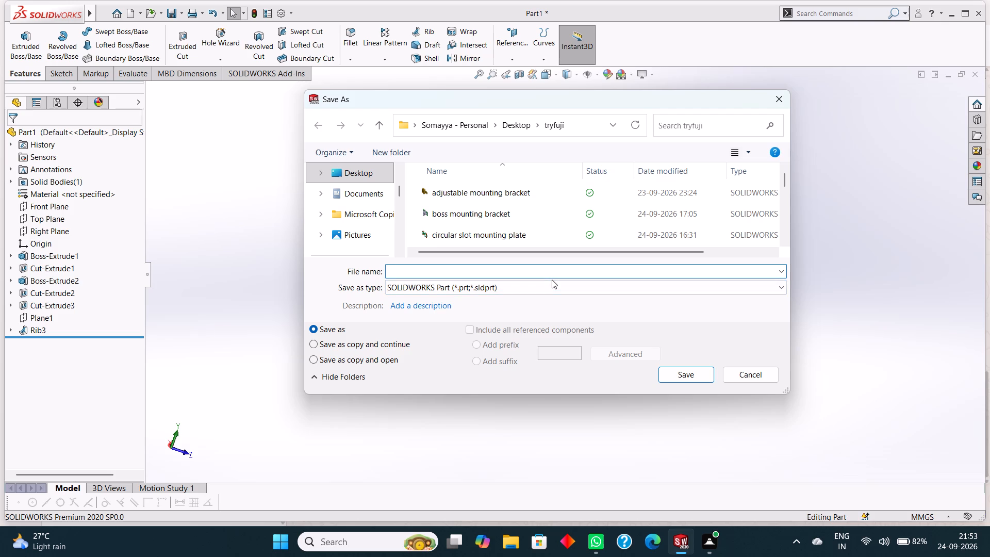
key("c")
type("yli")
key("n")
type("dri")
key("c")
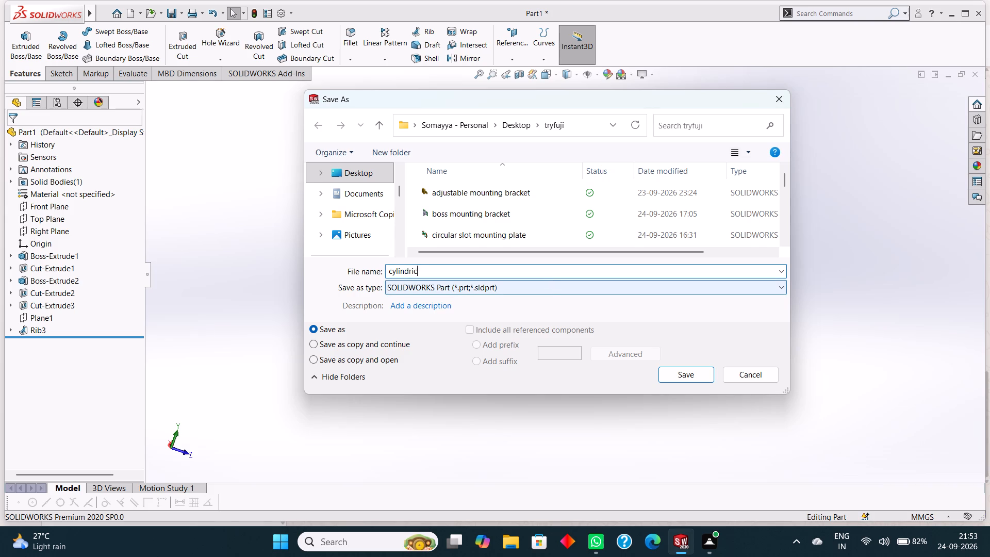
type("al")
key("space")
type("bo")
key("s")
key("s")
key("space")
type("support")
key("space")
type("br")
key("a")
key("c")
type("ke")
key("t")
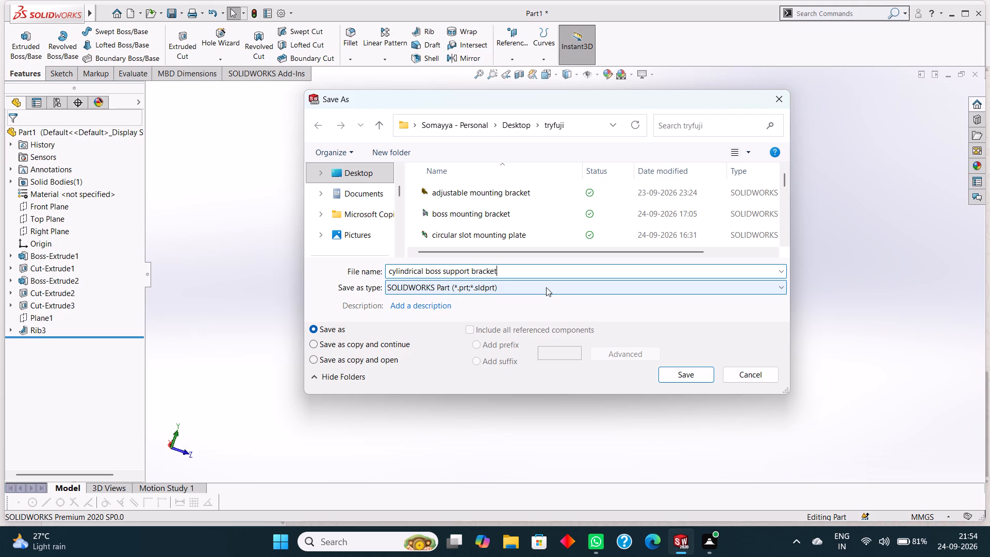
left_click(683, 372)
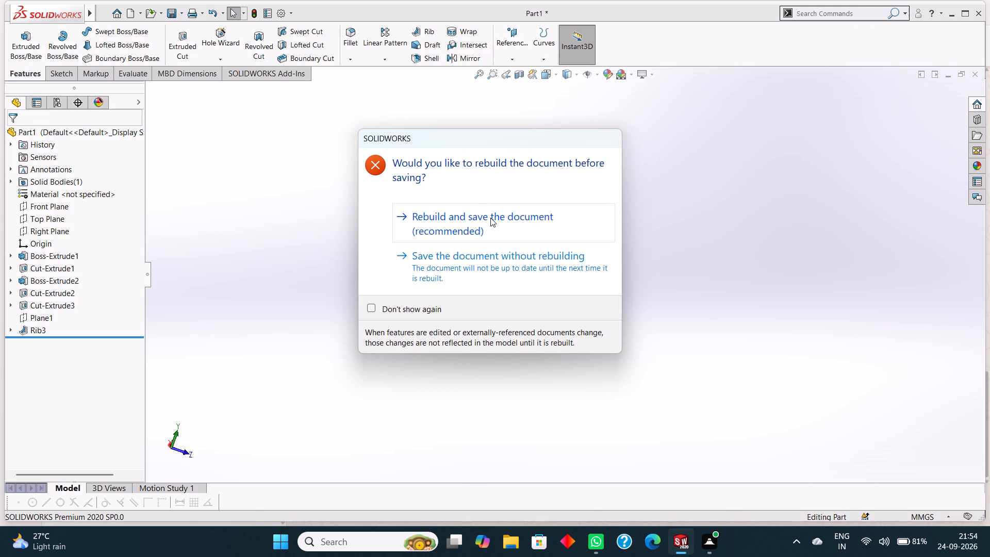
left_click(490, 218)
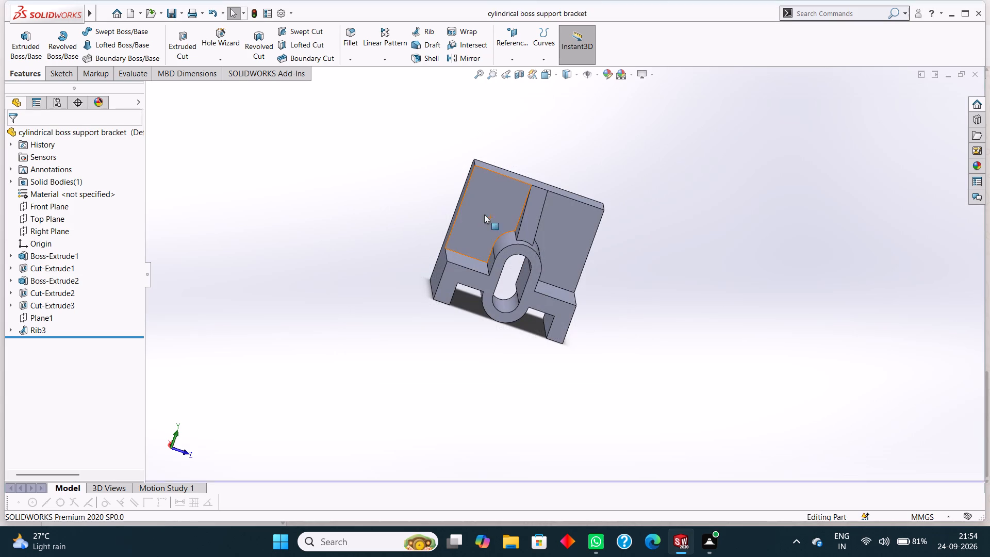
Save a PDF copy of the part as "cylindrical boss support bracket" in the tryfuji folder.
left_click(181, 15)
left_click(189, 40)
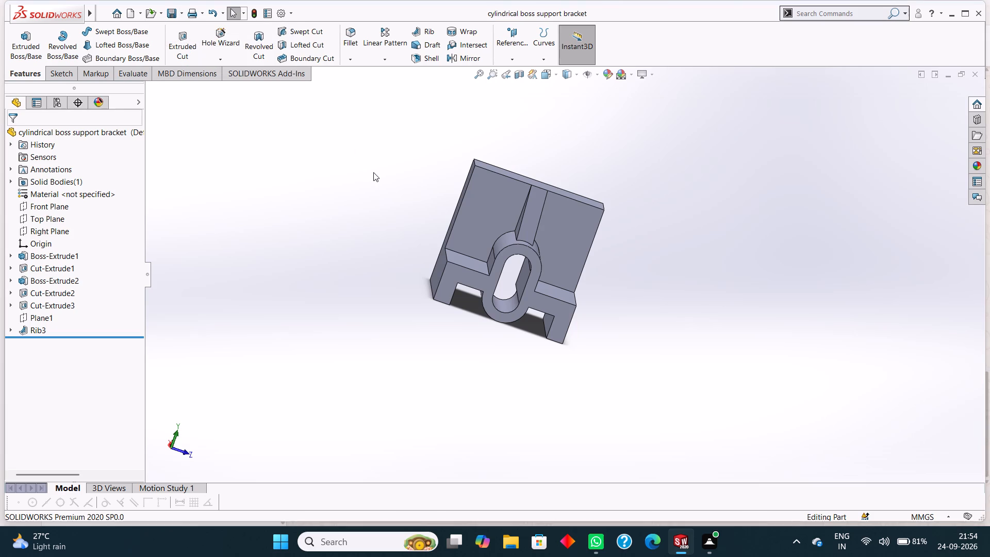
left_click(499, 287)
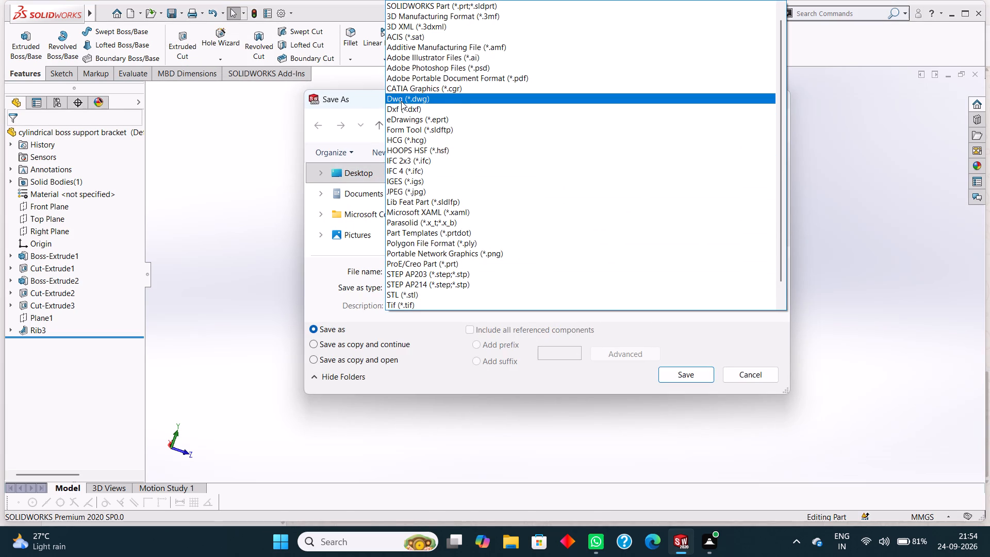
left_click(477, 74)
left_click(535, 310)
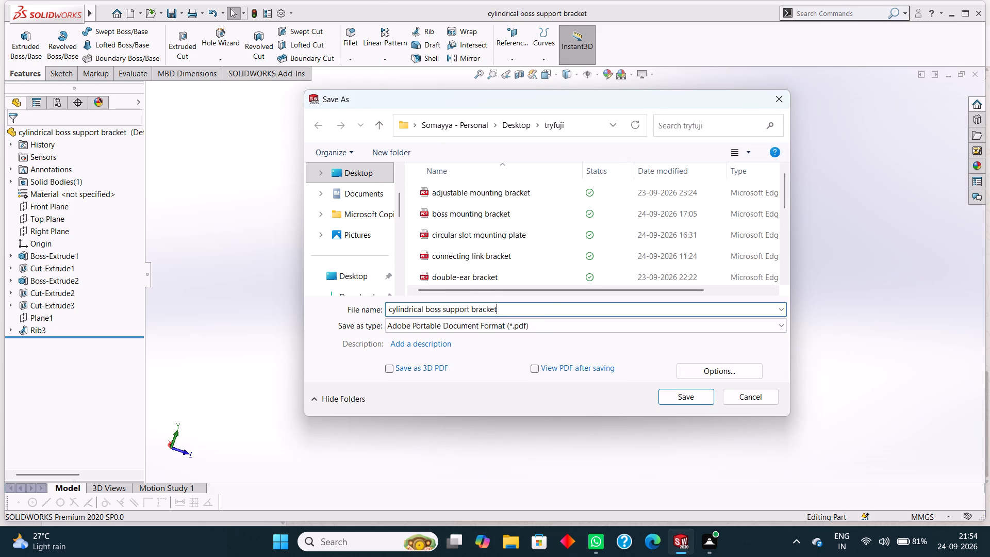
left_click(690, 398)
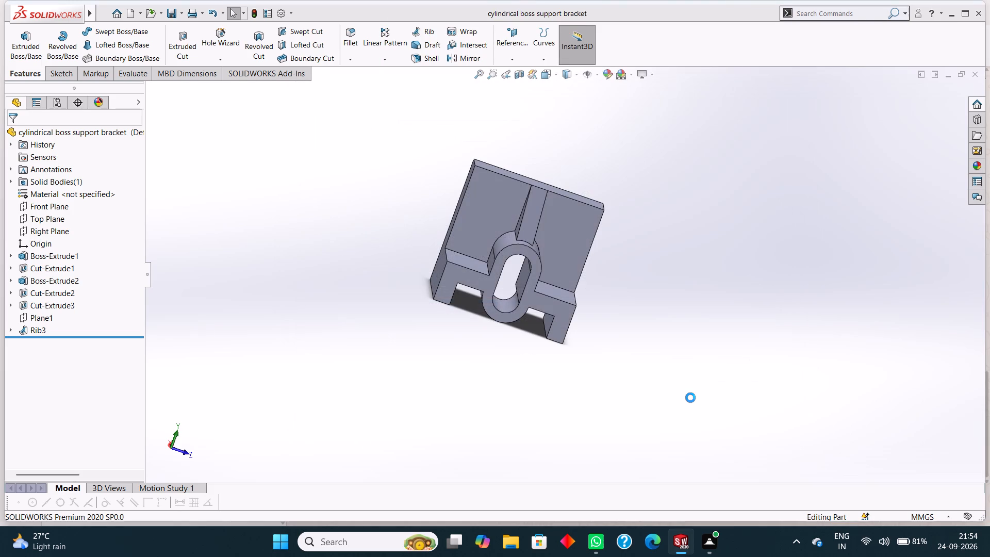